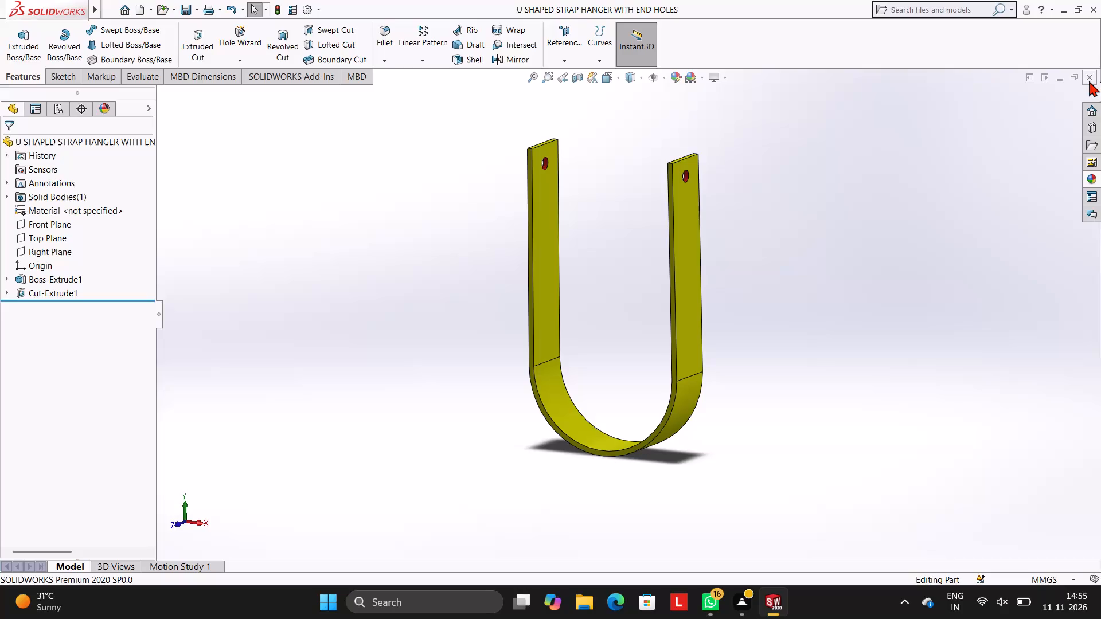
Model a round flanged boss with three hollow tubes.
Close the U shaped strap hanger part after viewing it from a few angles.
{"action": "middle_click_drag", "start_coordinate": [758, 228], "coordinate": [786, 232]}
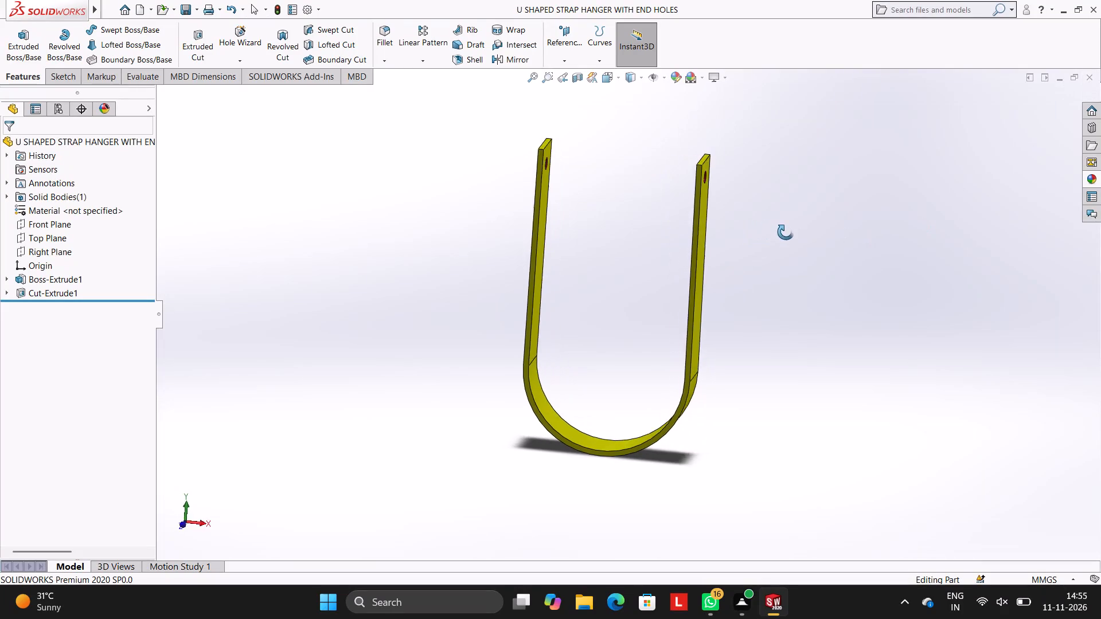
{"action": "middle_click_drag", "start_coordinate": [786, 232], "coordinate": [725, 266]}
{"action": "left_click", "coordinate": [1091, 77]}
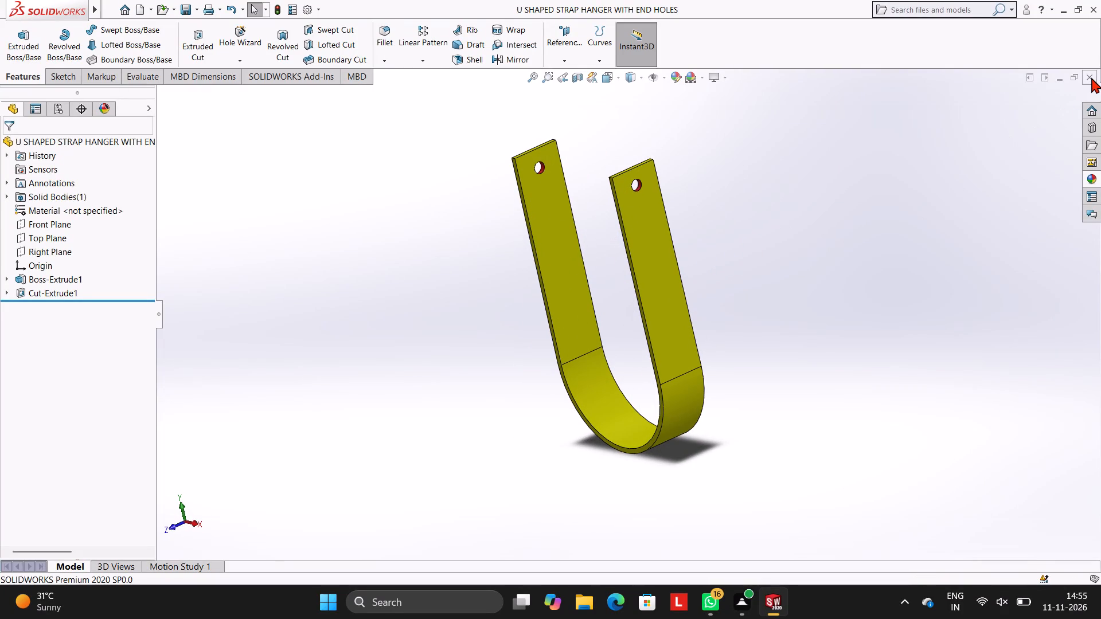
Create a new part document.
{"action": "left_click", "coordinate": [142, 9]}
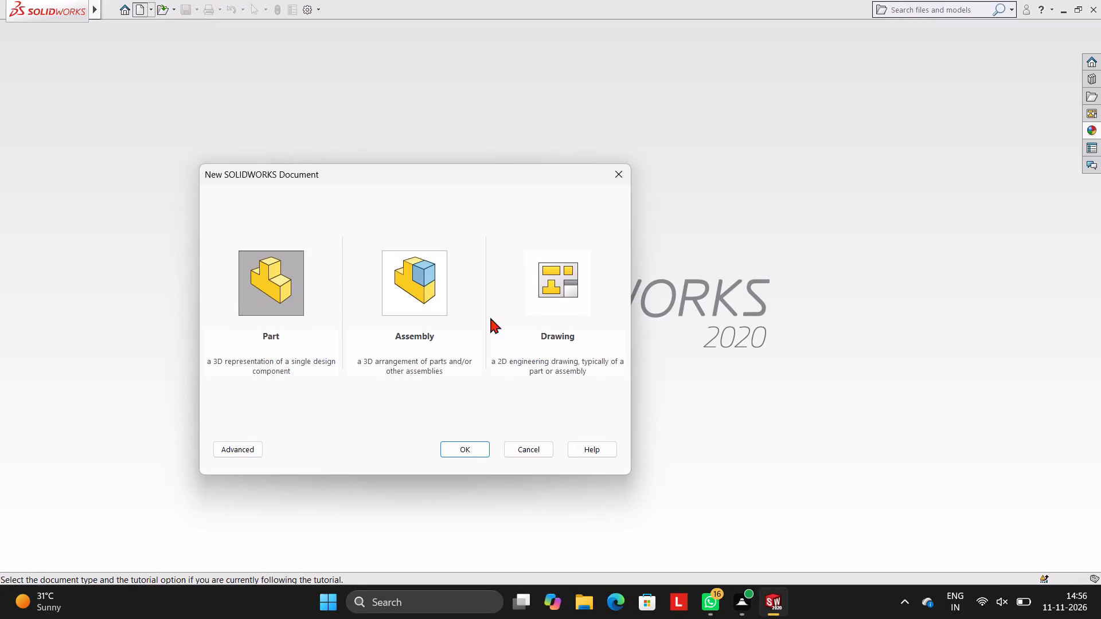
{"action": "left_click", "coordinate": [459, 448]}
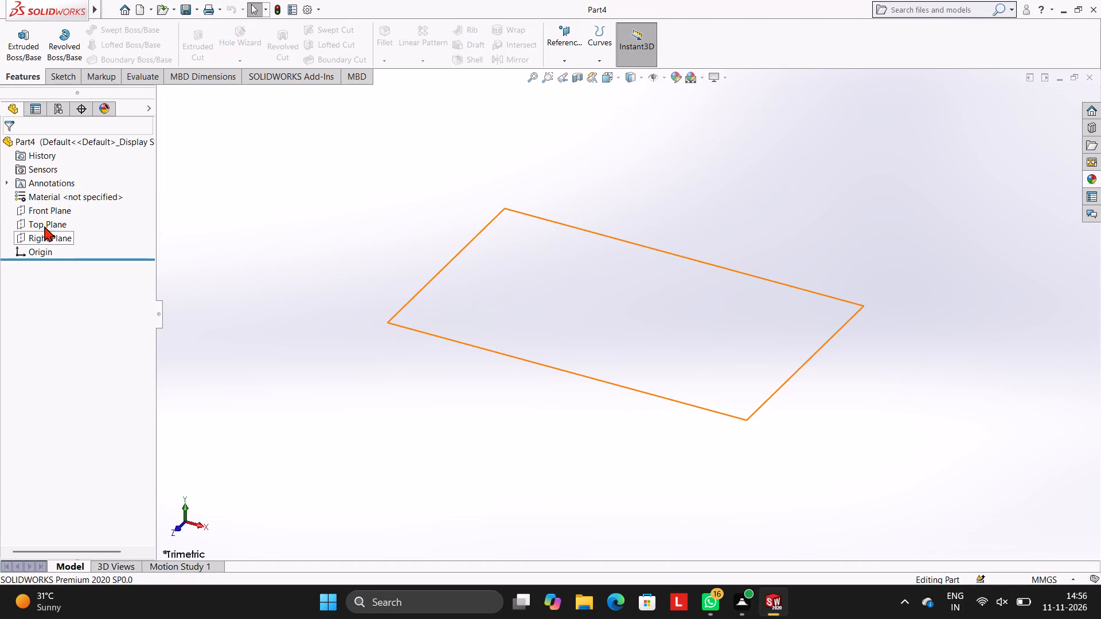
Sketch a circle of 100 mm diameter centred on the origin on the Front Plane.
{"action": "left_click", "coordinate": [44, 213]}
{"action": "left_click", "coordinate": [55, 189]}
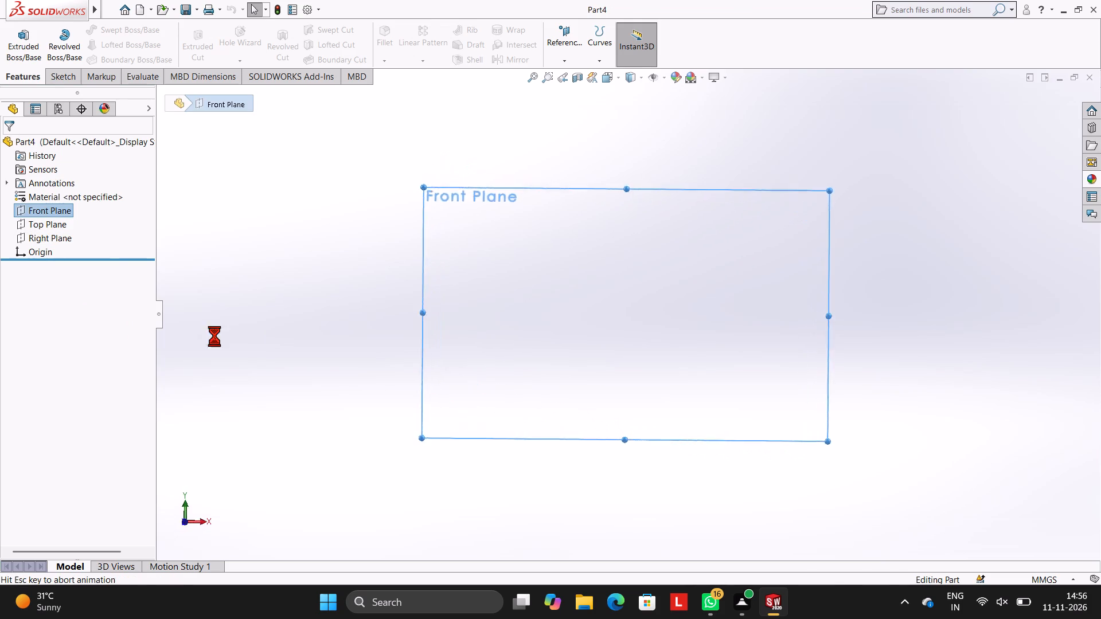
{"action": "left_click", "coordinate": [483, 283]}
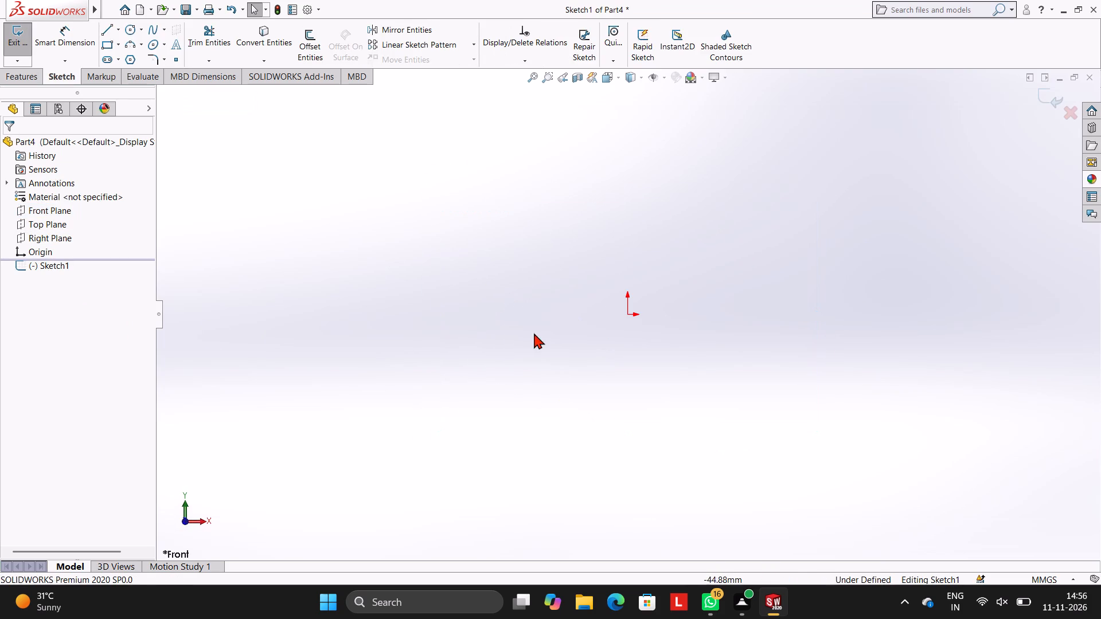
{"action": "left_click", "coordinate": [134, 29]}
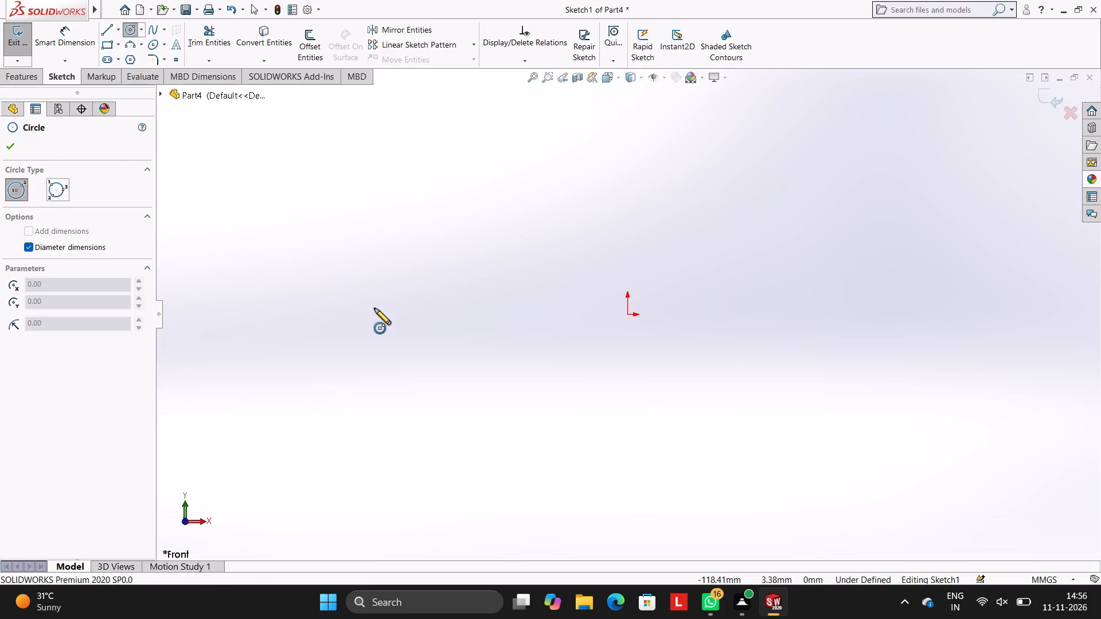
{"action": "left_click", "coordinate": [627, 313]}
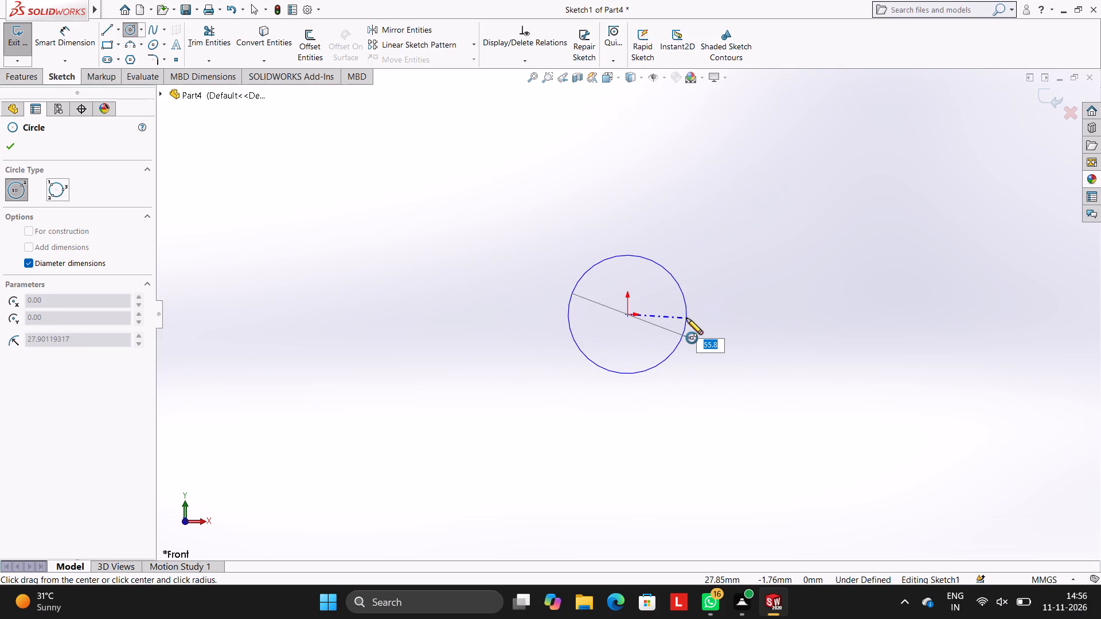
{"action": "type", "text": "100"}
{"action": "key", "text": "Return"}
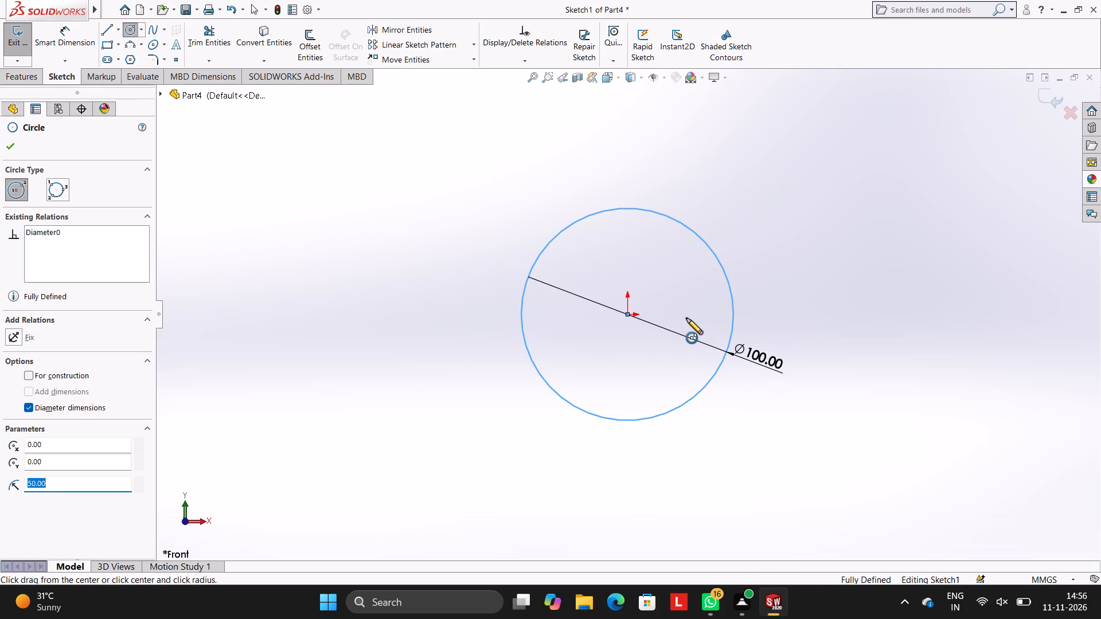
{"action": "key", "text": "Escape"}
{"action": "key", "text": "Escape"}
{"action": "key", "text": "Escape"}
{"action": "key", "text": "Escape"}
{"action": "key", "text": "Escape"}
{"action": "key", "text": "Escape"}
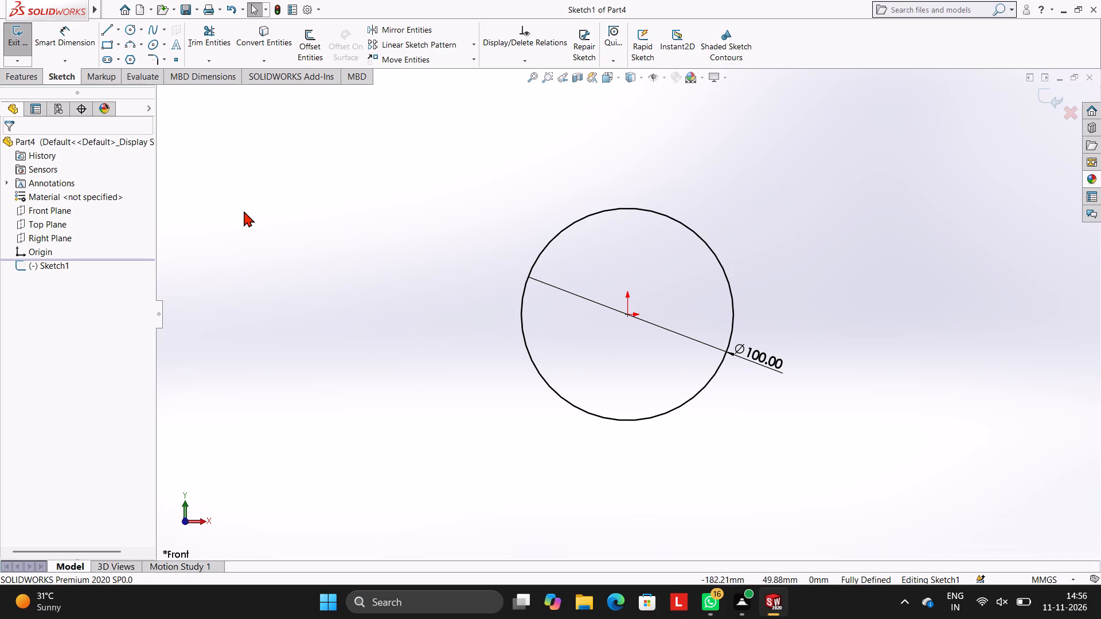
Extrude the circle as a boss with a blind depth of 10 mm.
{"action": "left_click", "coordinate": [18, 77]}
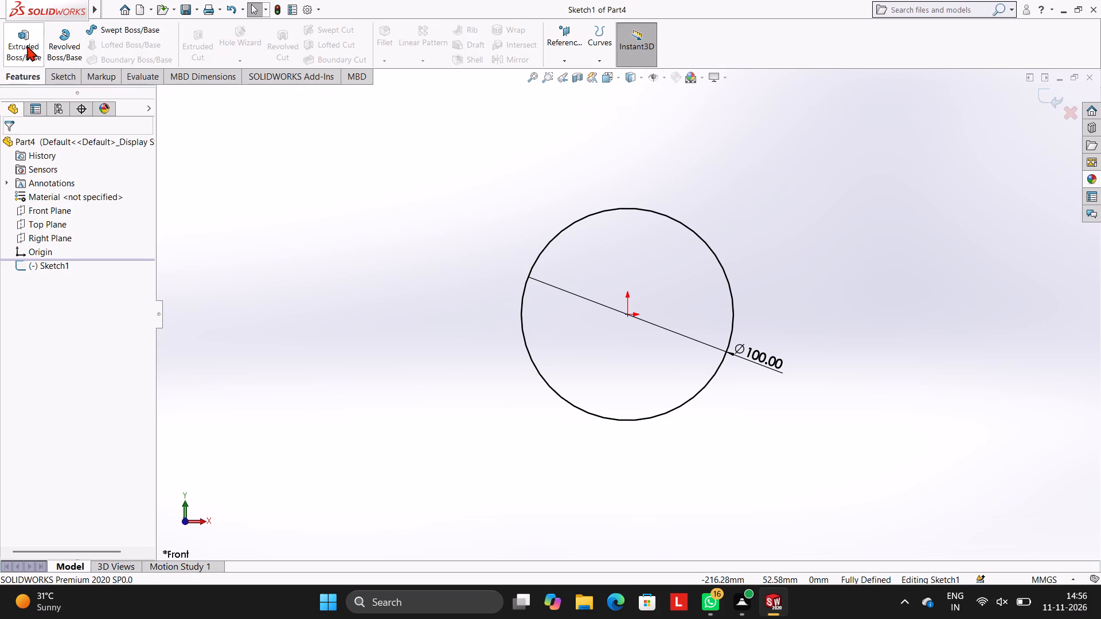
{"action": "left_click", "coordinate": [26, 45]}
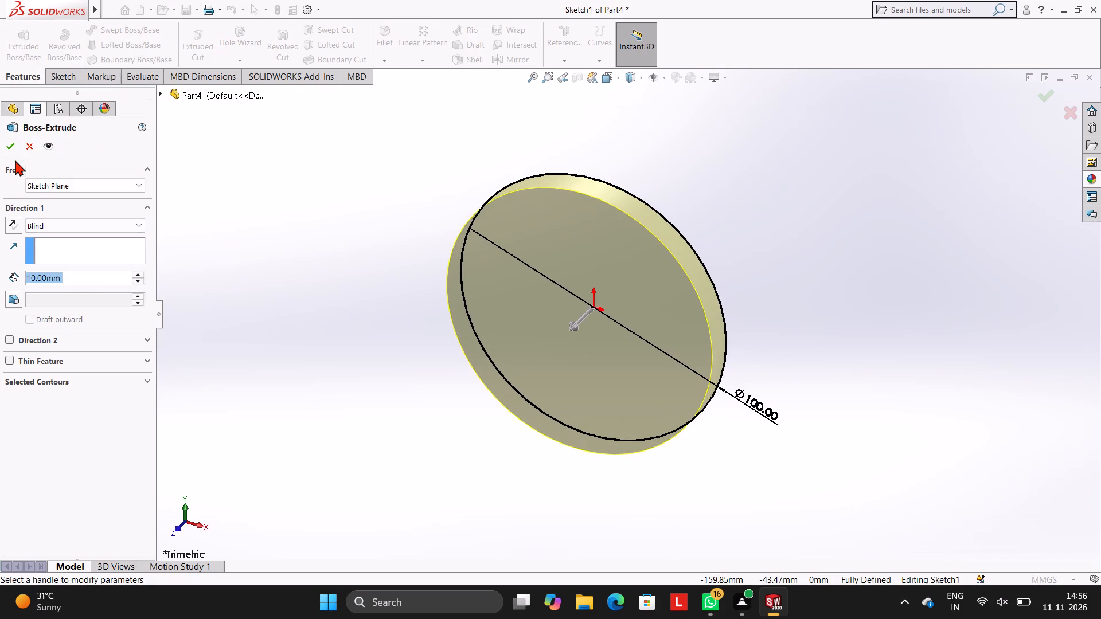
{"action": "left_click", "coordinate": [10, 145]}
{"action": "left_click", "coordinate": [350, 210]}
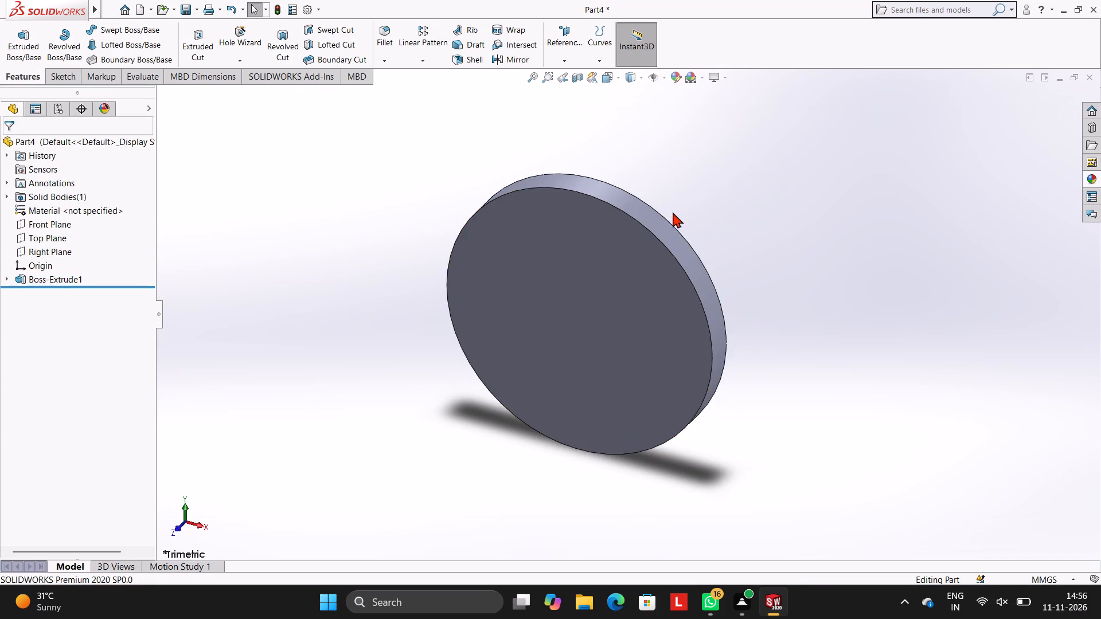
Start a sketch on the disc's front face and draw a vertical line across its full diameter through the centre.
{"action": "middle_click_drag", "start_coordinate": [673, 212], "coordinate": [710, 159]}
{"action": "left_click", "coordinate": [588, 298]}
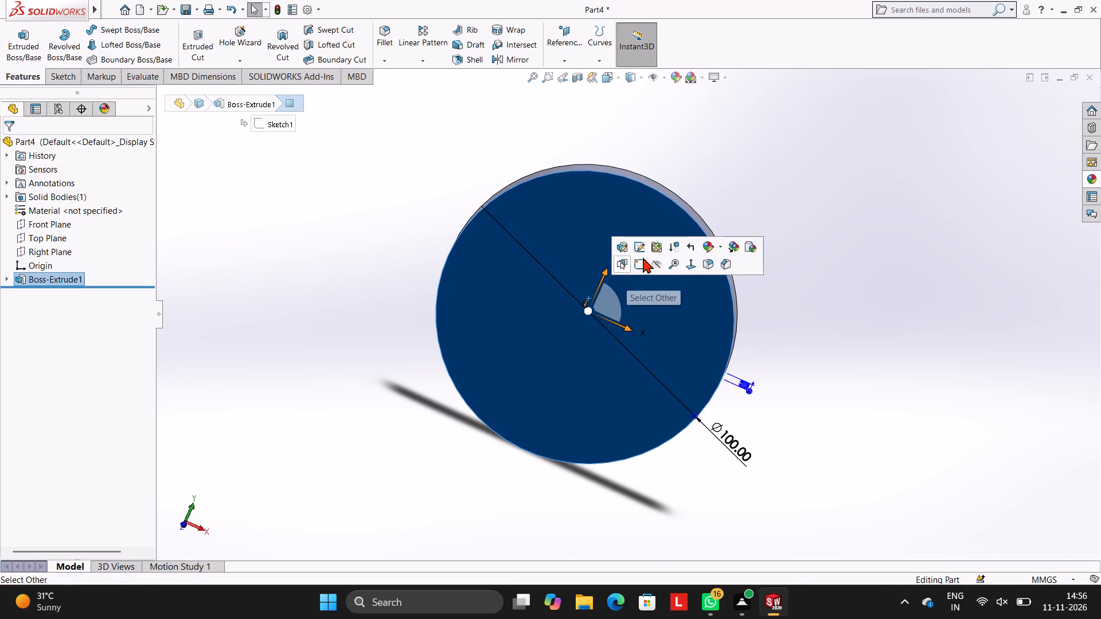
{"action": "left_click", "coordinate": [643, 257]}
{"action": "key", "text": "ctrl+8"}
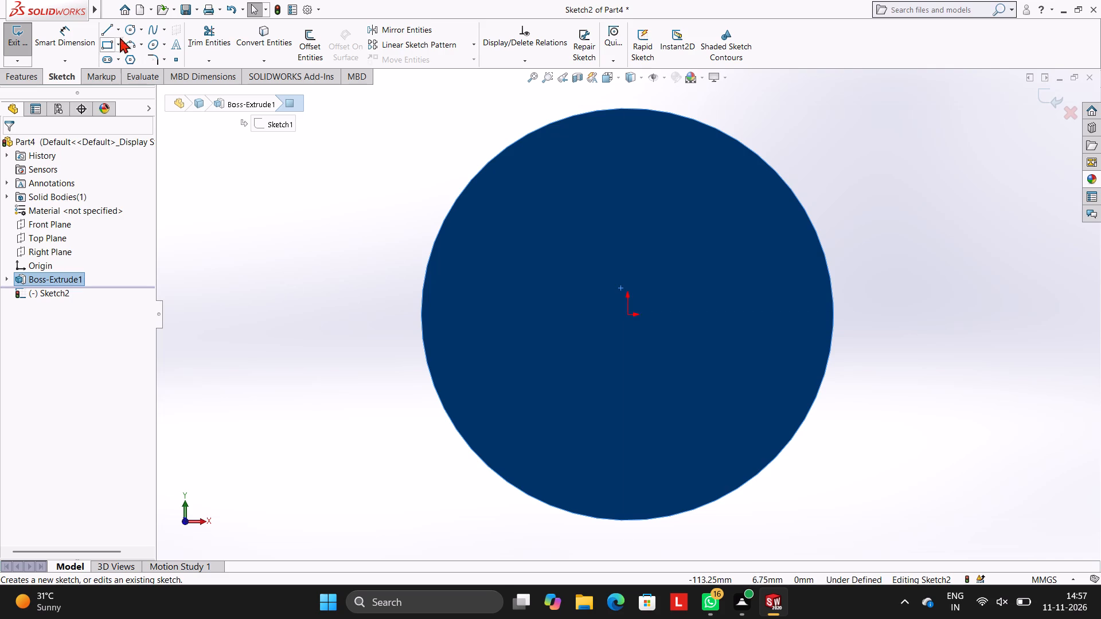
{"action": "left_click", "coordinate": [108, 26]}
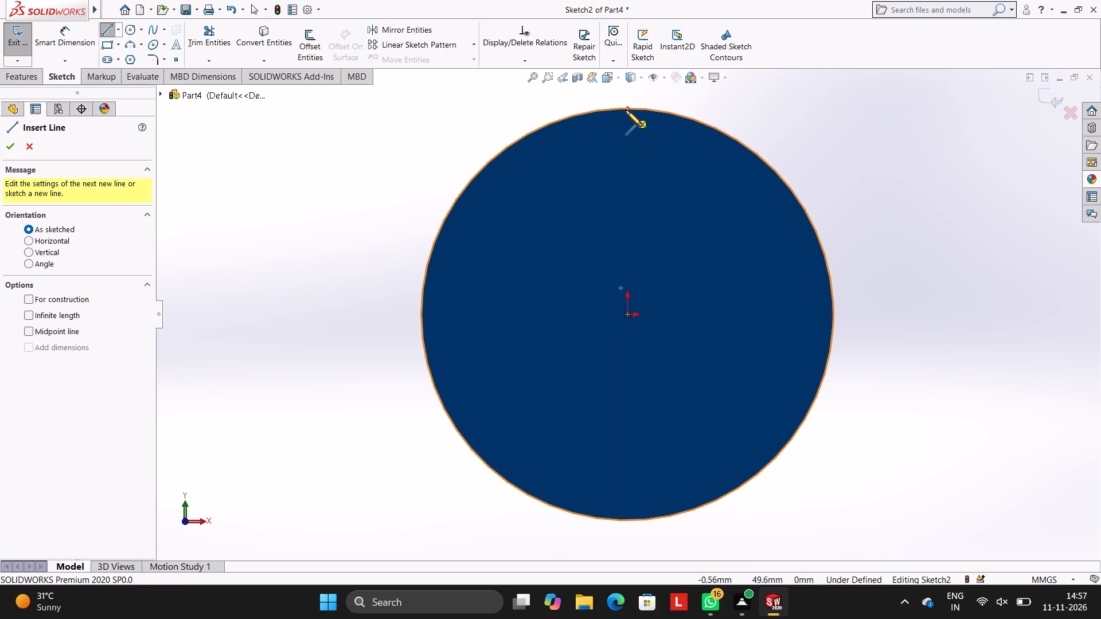
{"action": "left_click", "coordinate": [627, 108]}
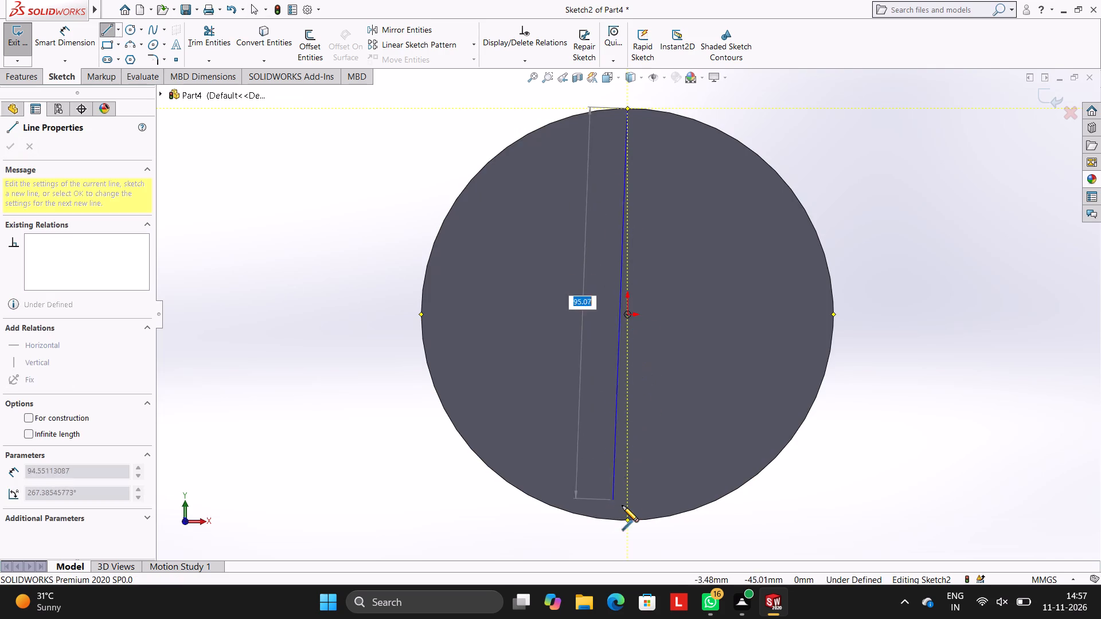
{"action": "left_click", "coordinate": [626, 519]}
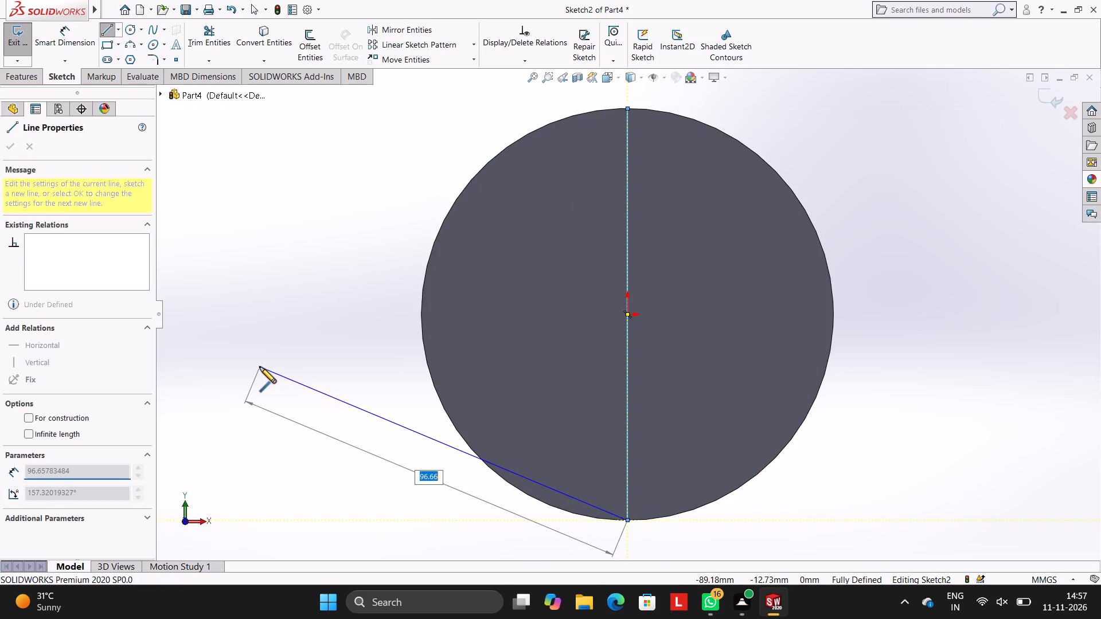
{"action": "key", "text": "Escape"}
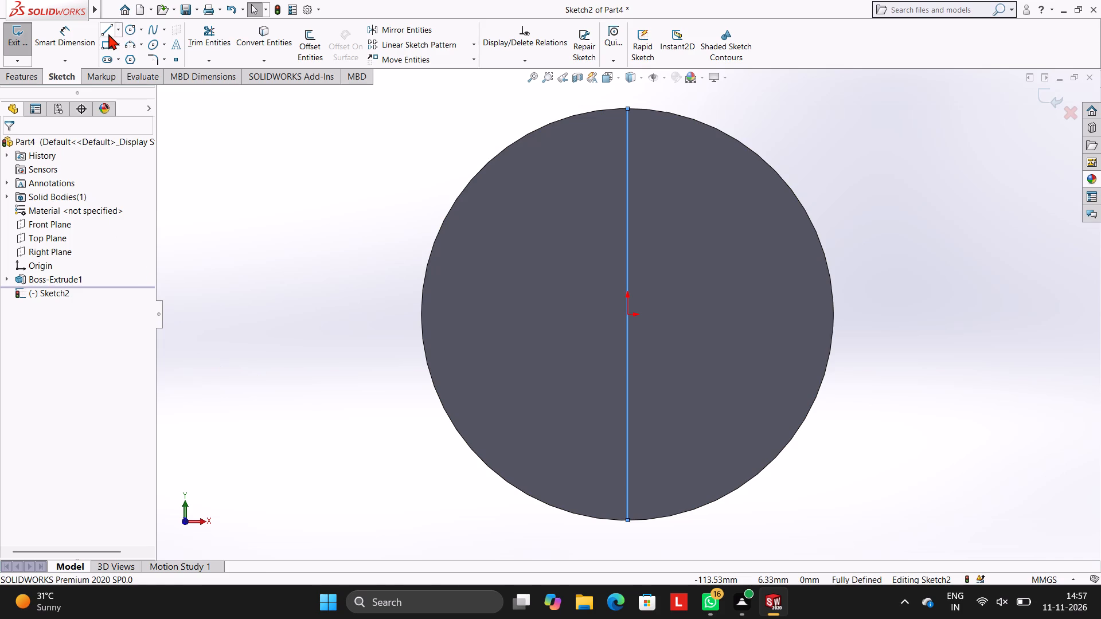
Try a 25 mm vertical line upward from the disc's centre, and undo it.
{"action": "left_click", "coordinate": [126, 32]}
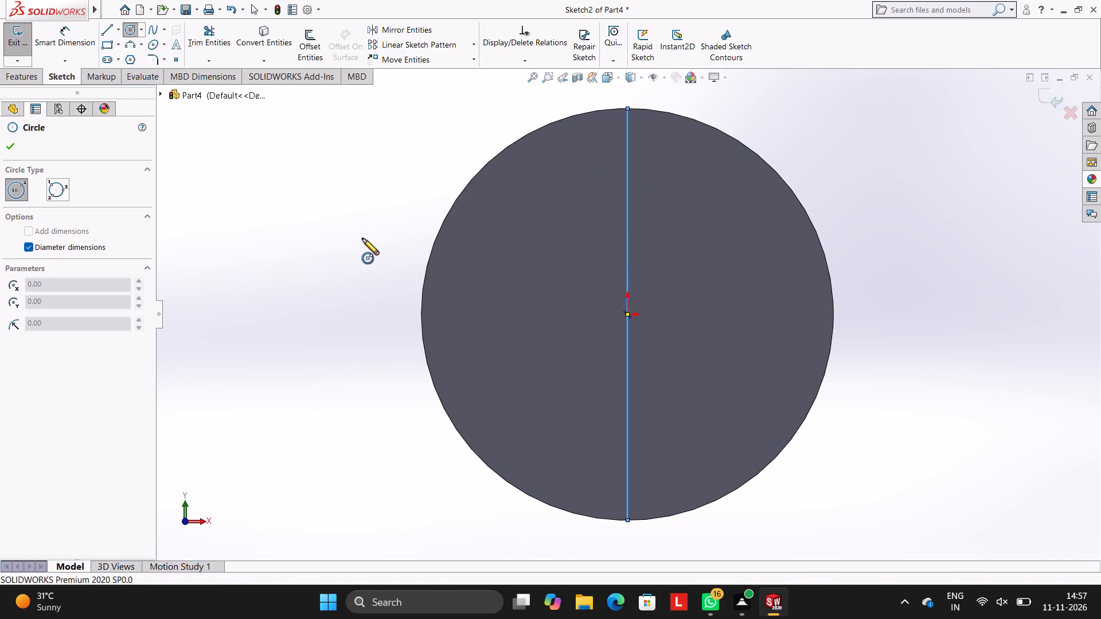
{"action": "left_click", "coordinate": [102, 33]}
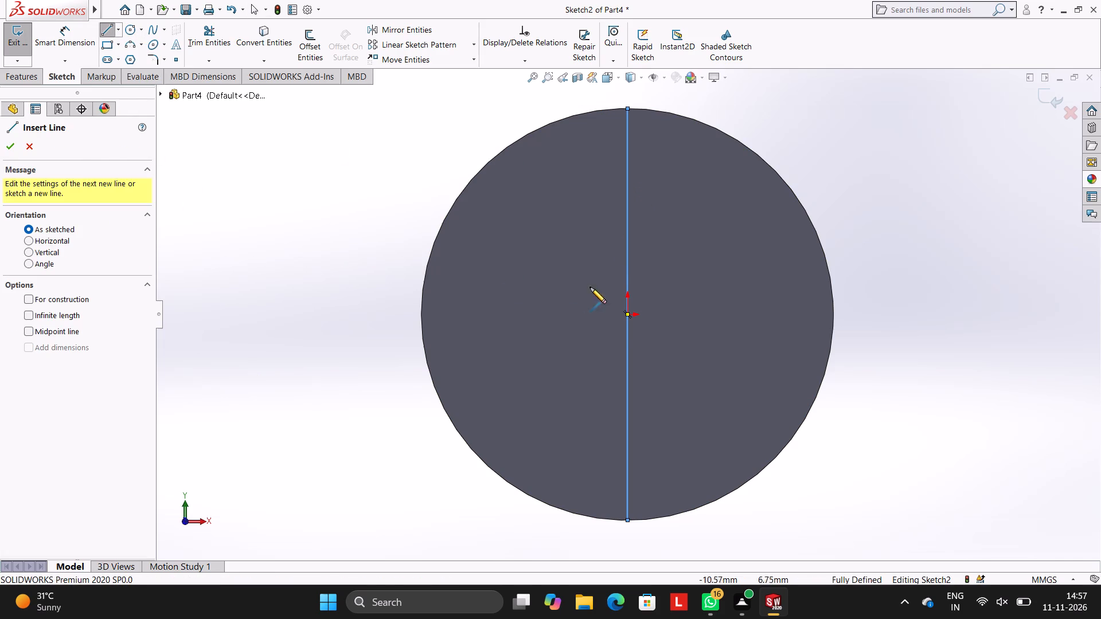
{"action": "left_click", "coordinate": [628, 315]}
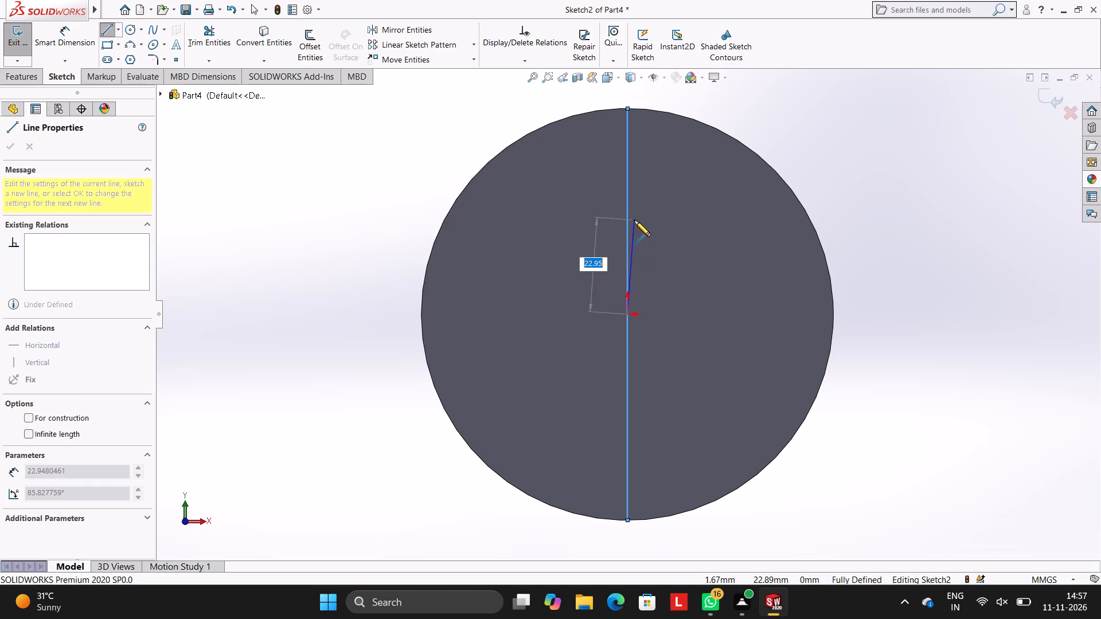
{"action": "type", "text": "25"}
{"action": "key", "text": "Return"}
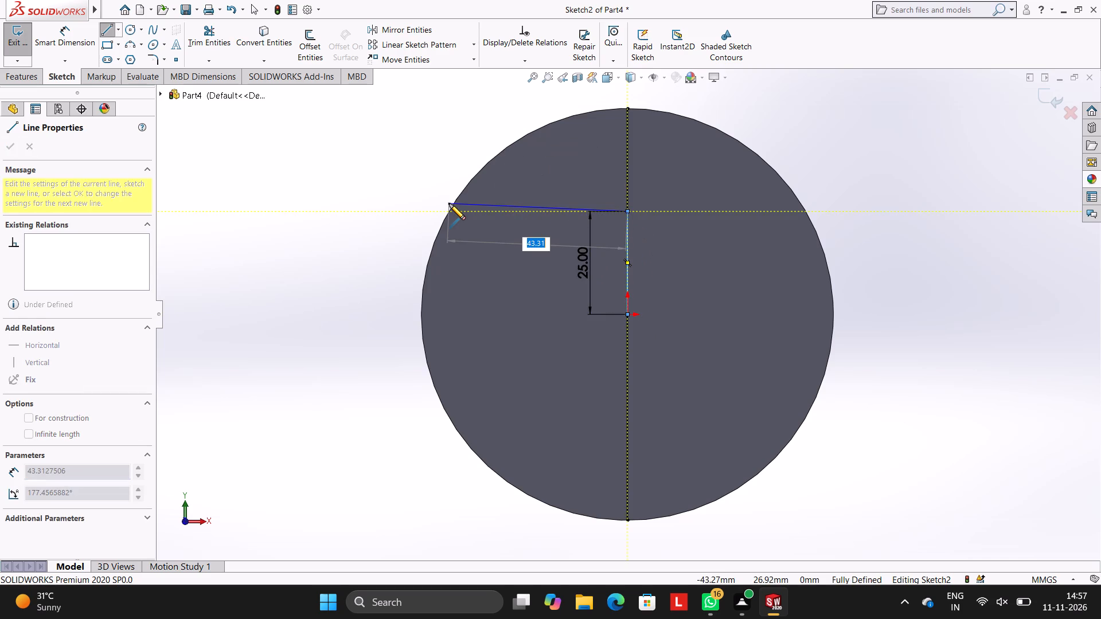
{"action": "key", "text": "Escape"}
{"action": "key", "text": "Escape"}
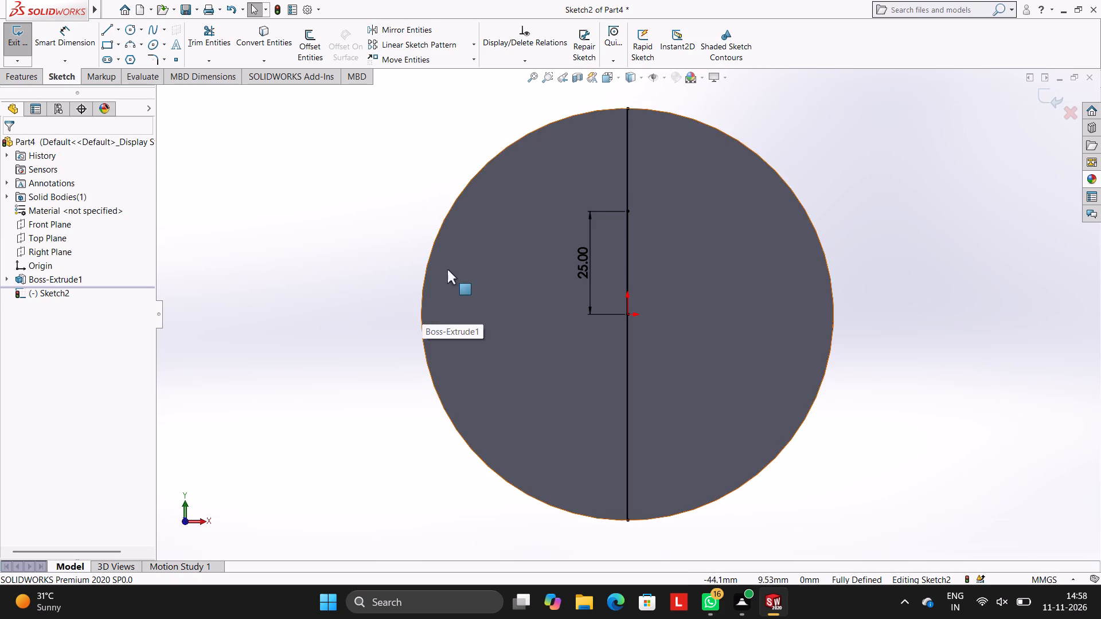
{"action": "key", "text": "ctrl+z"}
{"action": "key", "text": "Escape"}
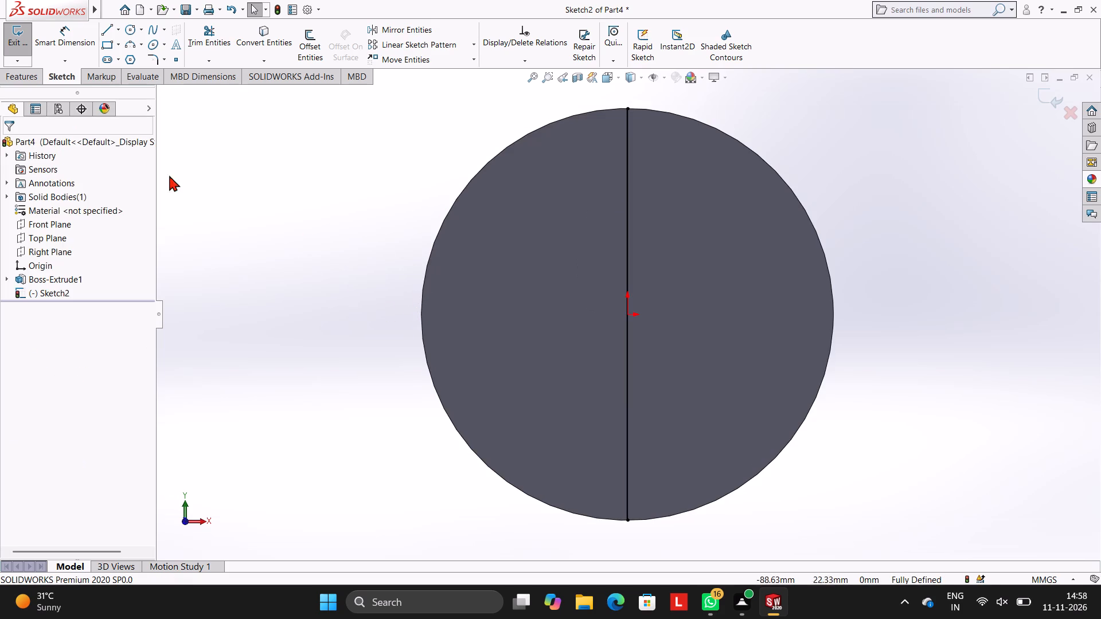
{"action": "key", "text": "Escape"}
Sketch a circle of 48 mm diameter centred on the origin on the disc's face.
{"action": "left_click", "coordinate": [134, 31]}
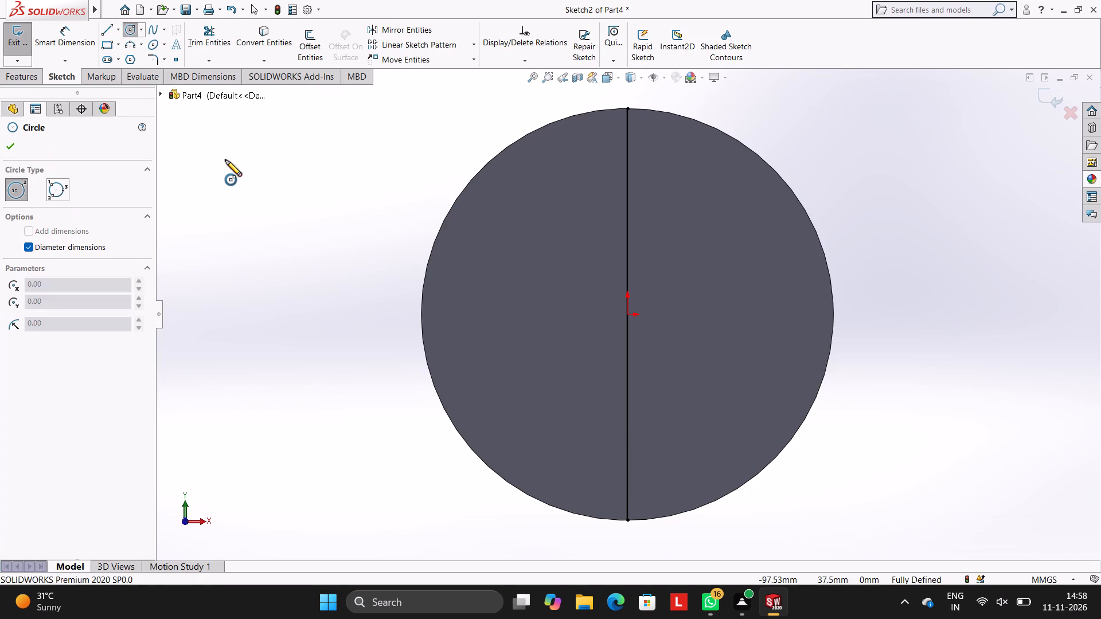
{"action": "left_click", "coordinate": [626, 314]}
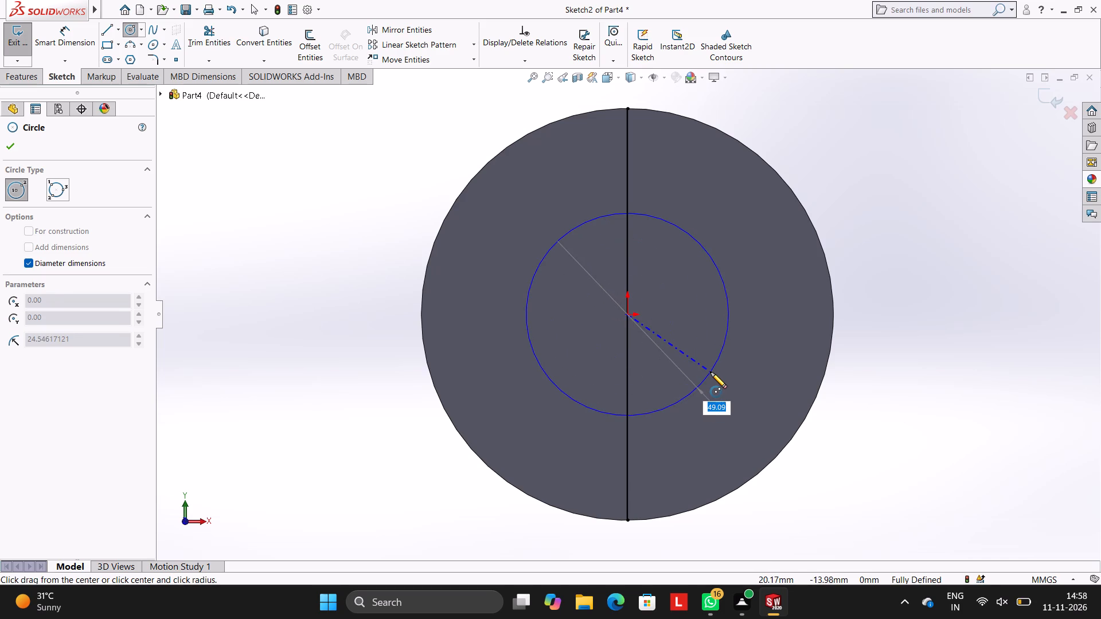
{"action": "type", "text": "48"}
{"action": "key", "text": "Return"}
{"action": "key", "text": "Escape"}
{"action": "key", "text": "Escape"}
{"action": "key", "text": "Escape"}
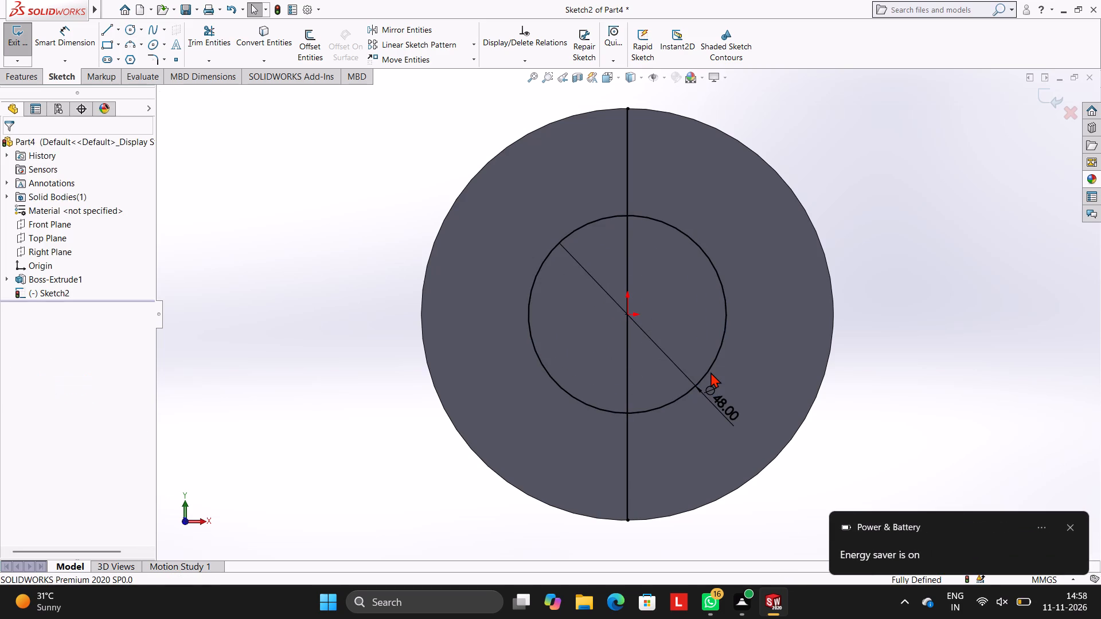
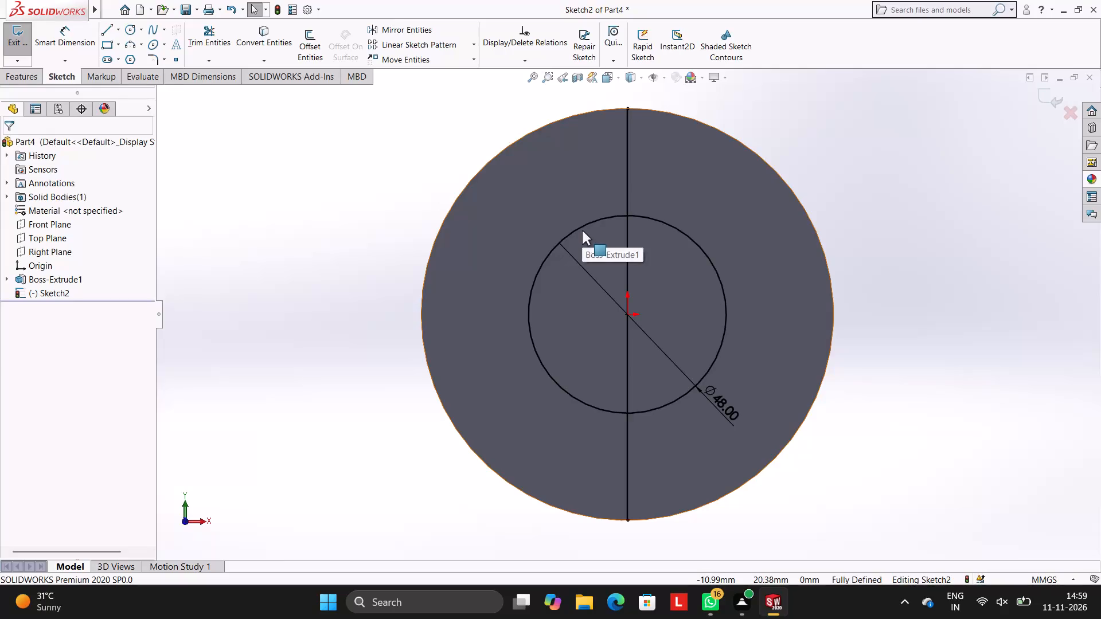
Convert the 48 mm circle to construction geometry.
{"action": "left_click", "coordinate": [581, 230]}
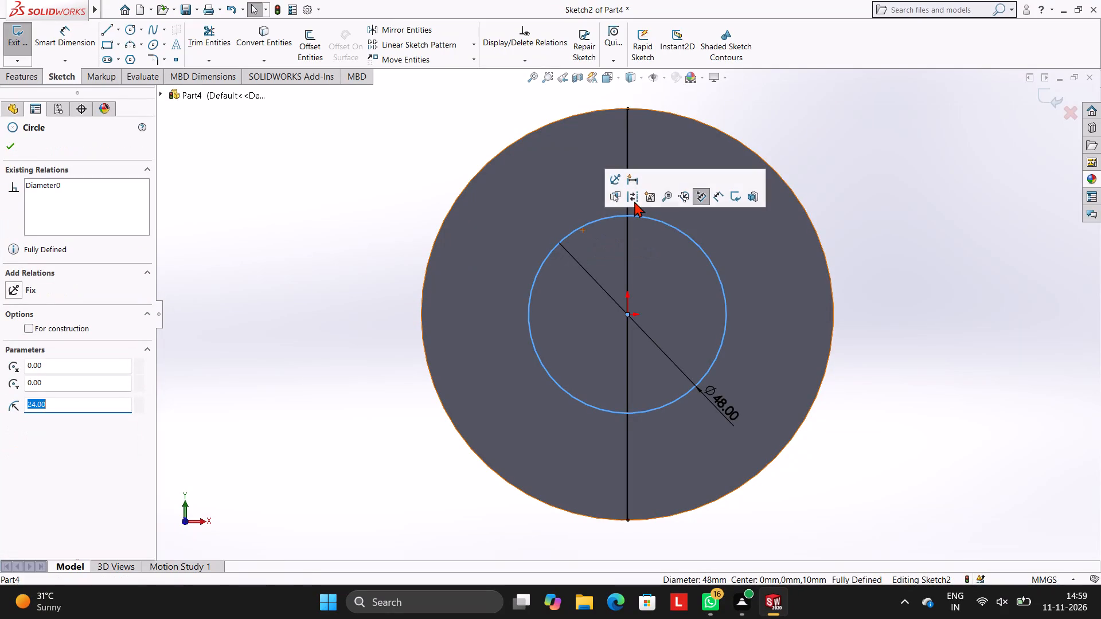
{"action": "left_click", "coordinate": [633, 194]}
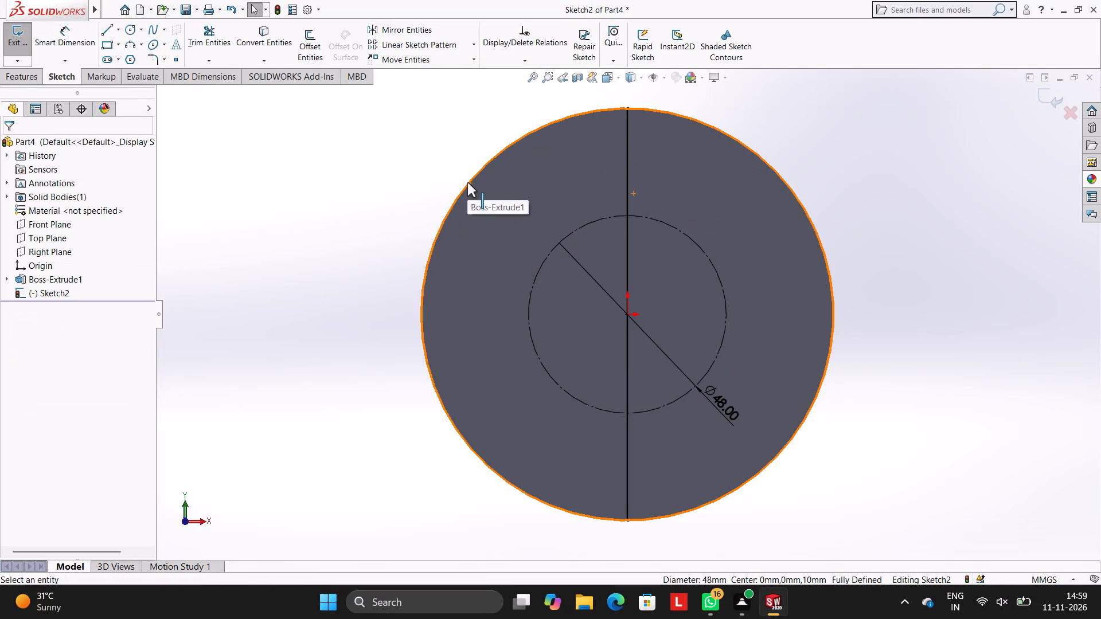
Draw two lines from the origin past the disc's right edge: one sloping upward about 63 mm long, and one horizontal about 55 mm long.
{"action": "left_click", "coordinate": [128, 32]}
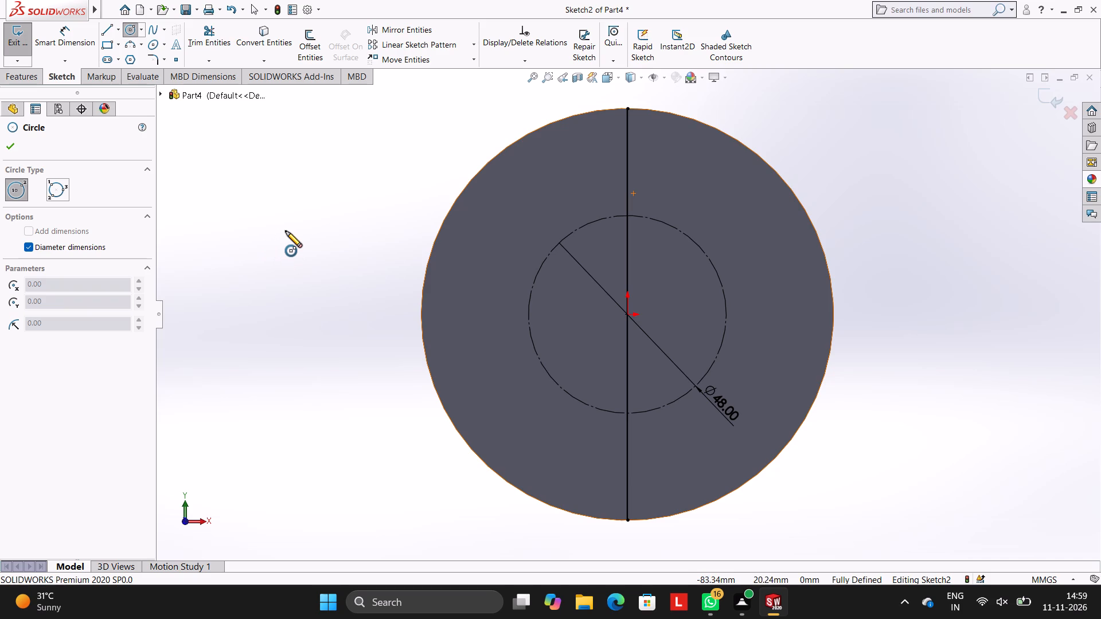
{"action": "left_click", "coordinate": [106, 23]}
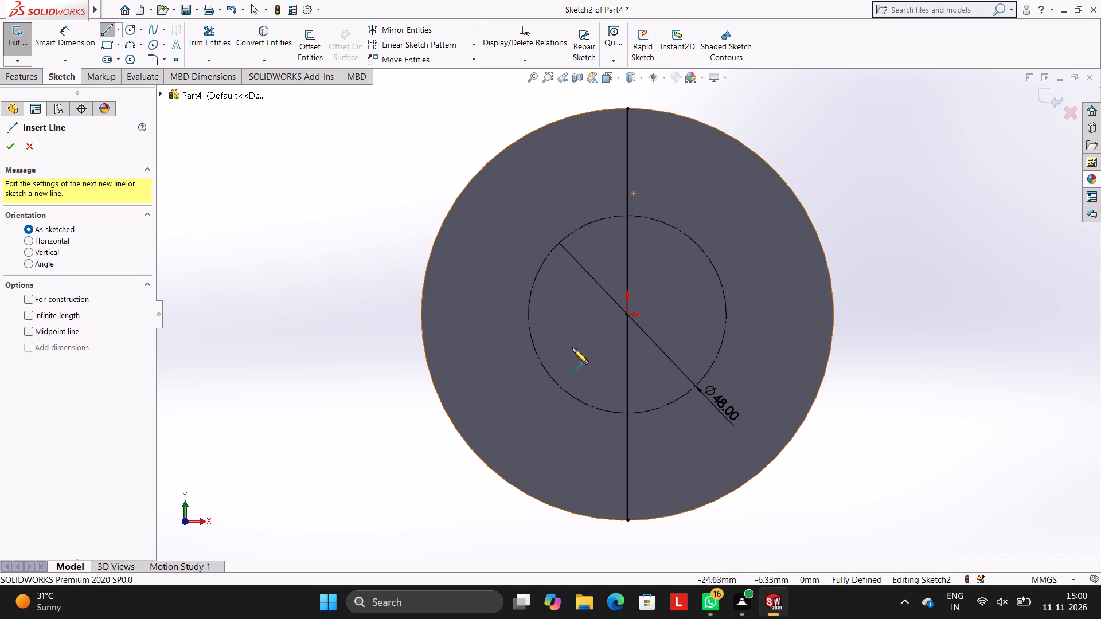
{"action": "left_click", "coordinate": [627, 314]}
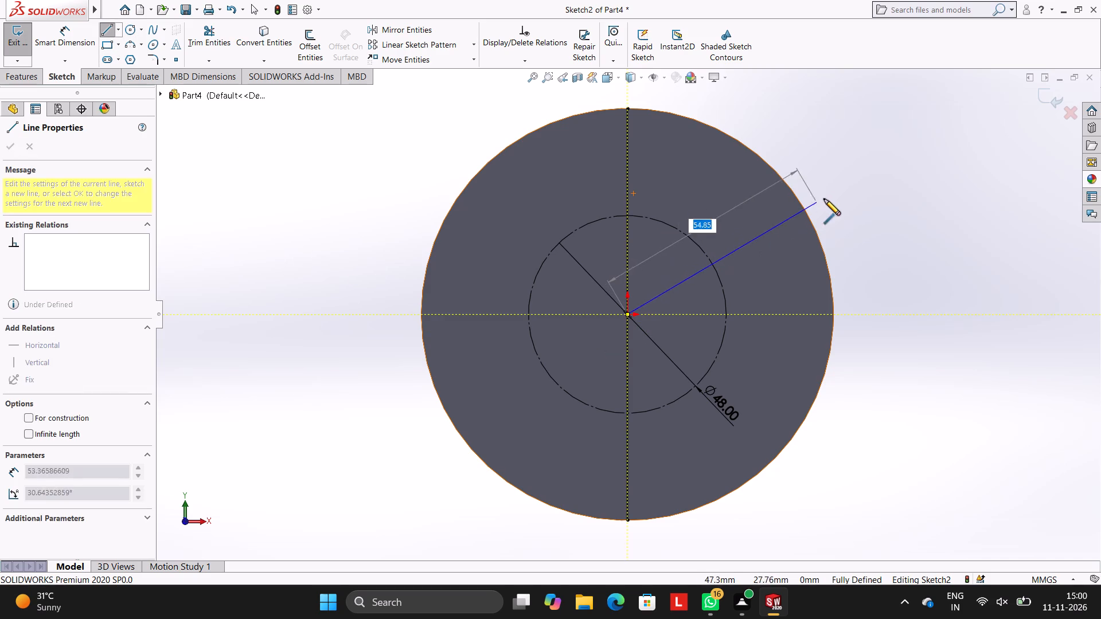
{"action": "left_click", "coordinate": [841, 169]}
{"action": "key", "text": "Escape"}
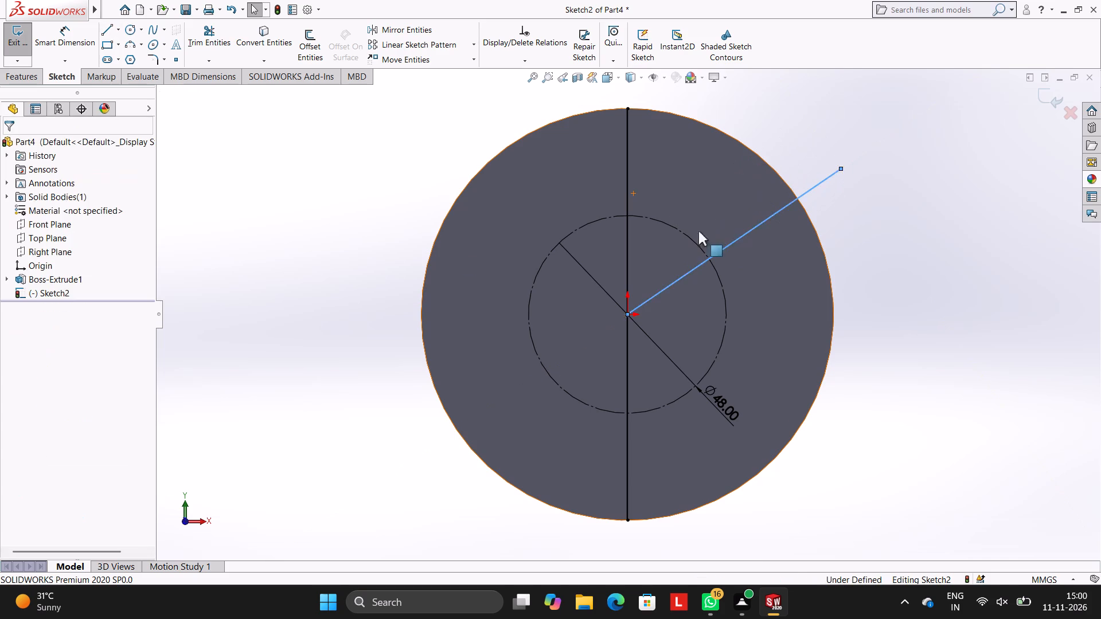
{"action": "key", "text": "Escape"}
{"action": "left_click", "coordinate": [106, 27]}
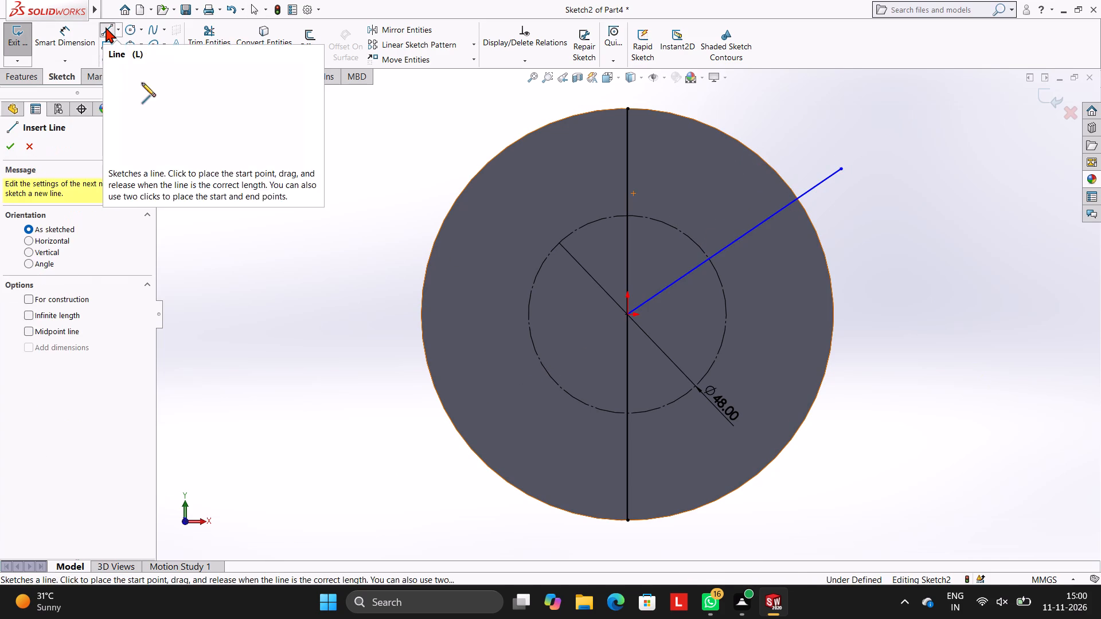
{"action": "left_click", "coordinate": [627, 315]}
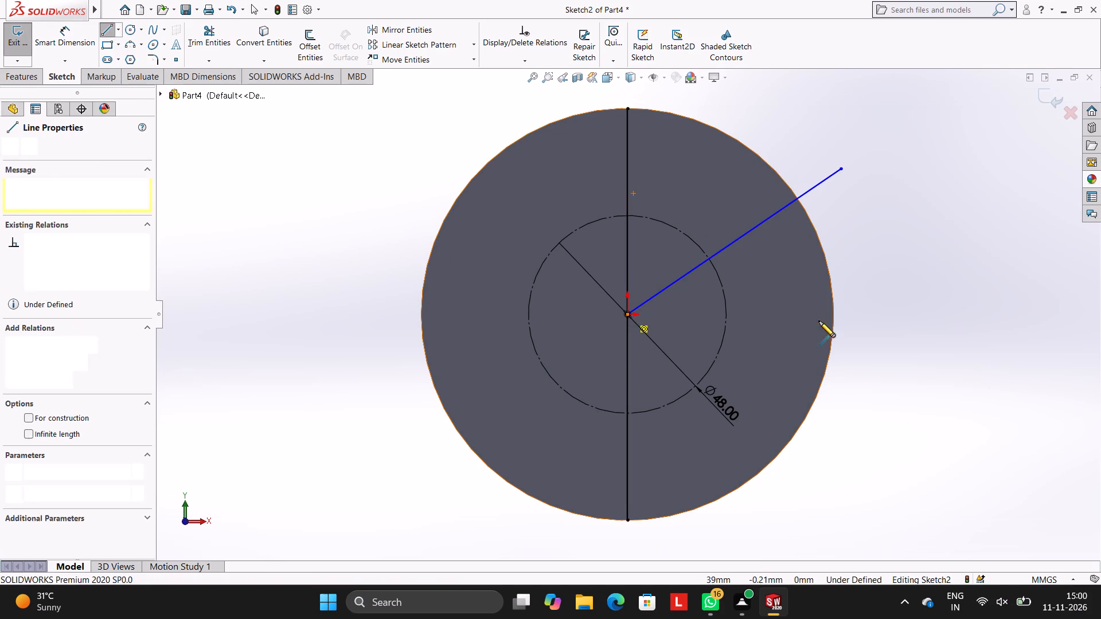
{"action": "left_click", "coordinate": [854, 314]}
{"action": "key", "text": "Escape"}
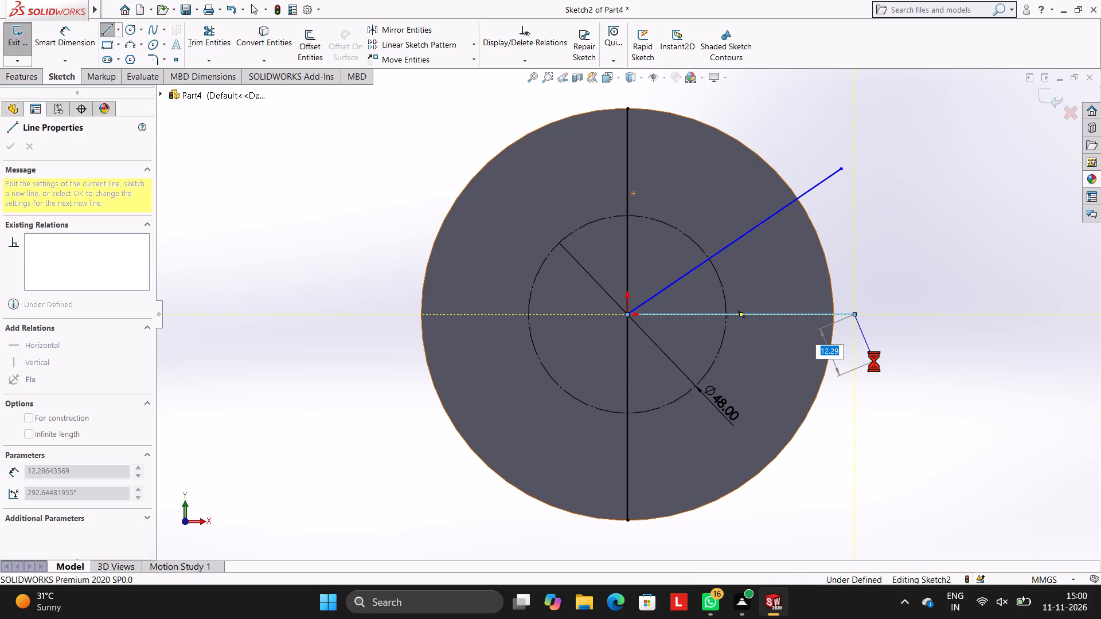
{"action": "key", "text": "Escape"}
{"action": "key", "text": "Escape"}
Draw two lines from the origin past the disc's left edge: one horizontal about 66 mm long, and one sloping upward about 65 mm long.
{"action": "left_click", "coordinate": [107, 26]}
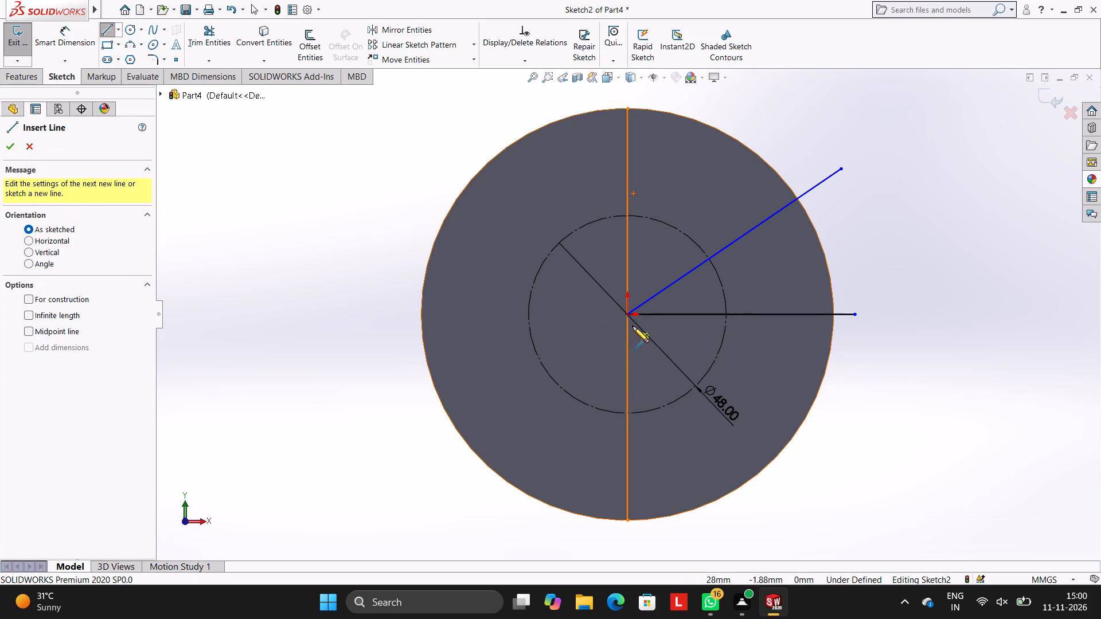
{"action": "left_click", "coordinate": [627, 313]}
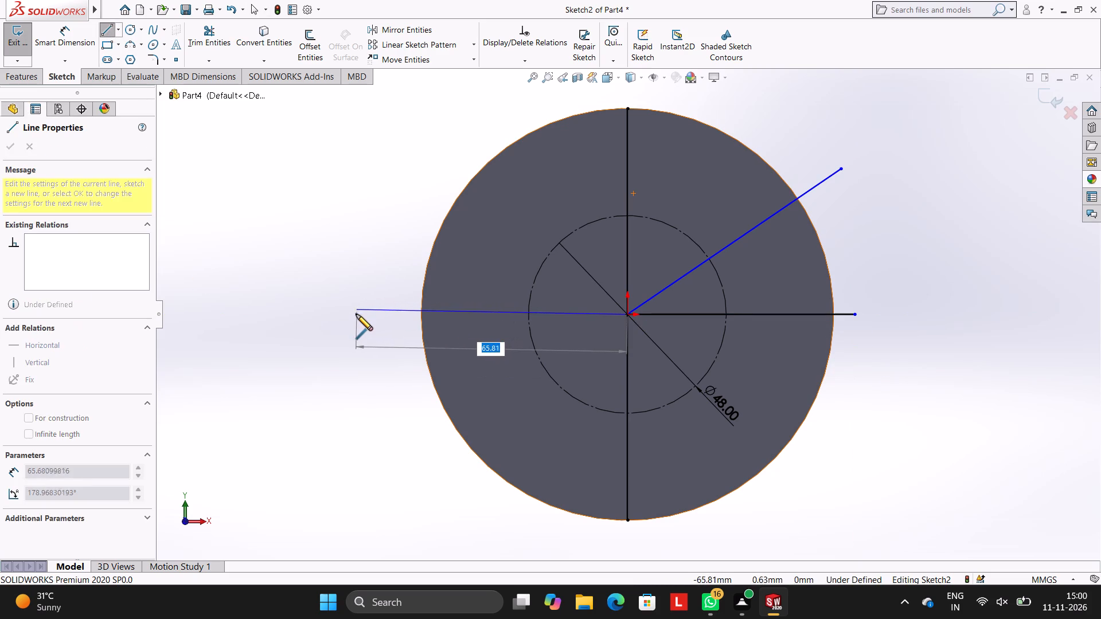
{"action": "left_click", "coordinate": [356, 315]}
{"action": "key", "text": "Escape"}
{"action": "key", "text": "Escape"}
{"action": "key", "text": "Escape"}
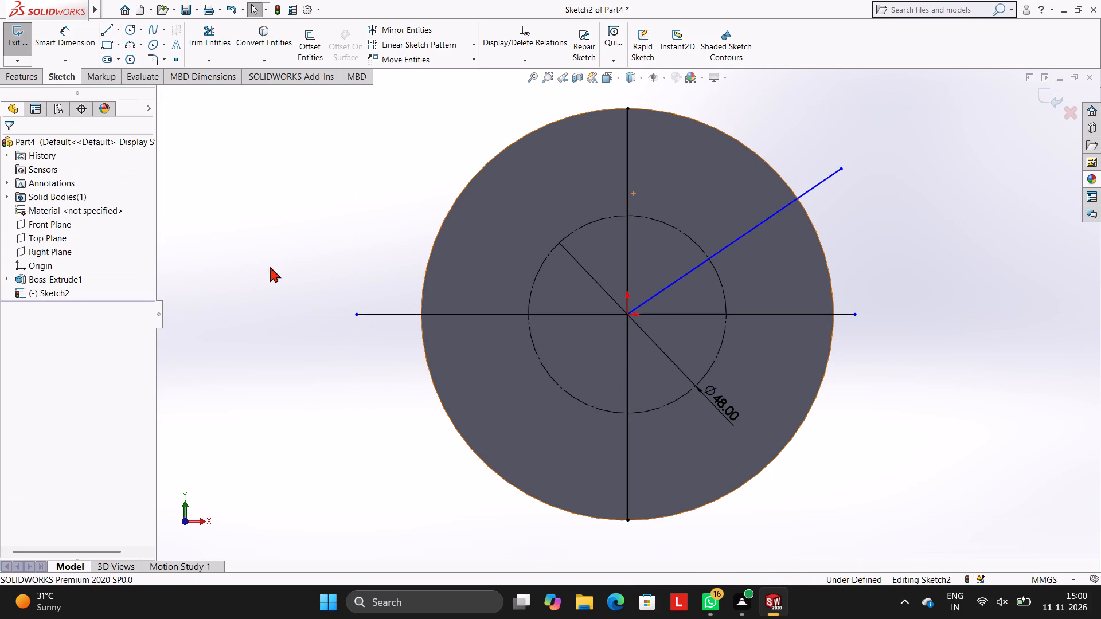
{"action": "left_click", "coordinate": [103, 28]}
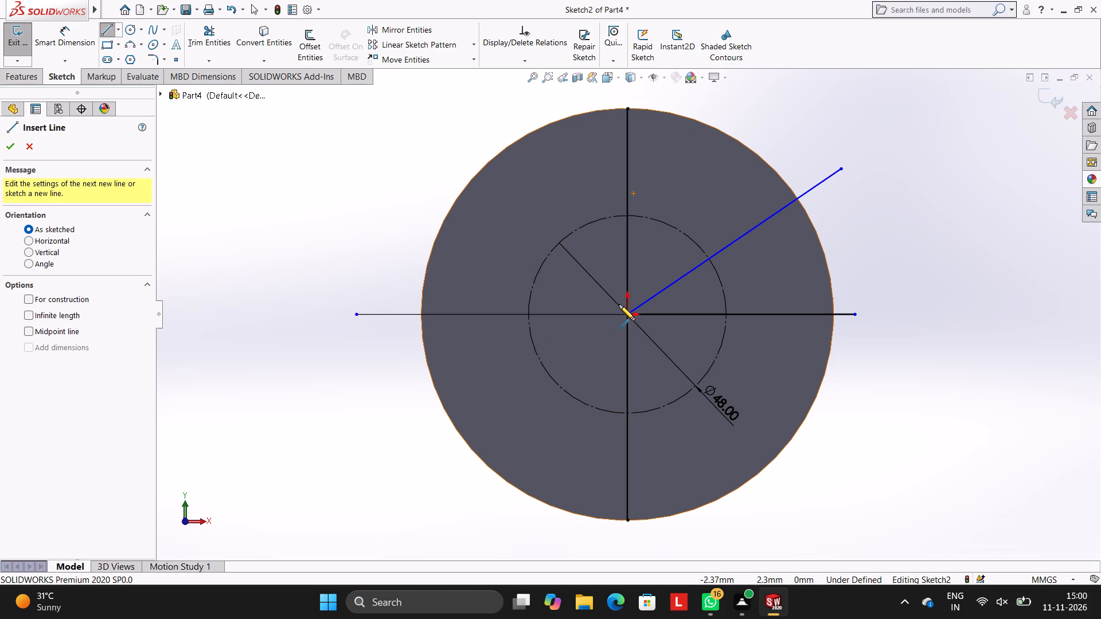
{"action": "left_click", "coordinate": [626, 315]}
{"action": "left_click", "coordinate": [417, 148]}
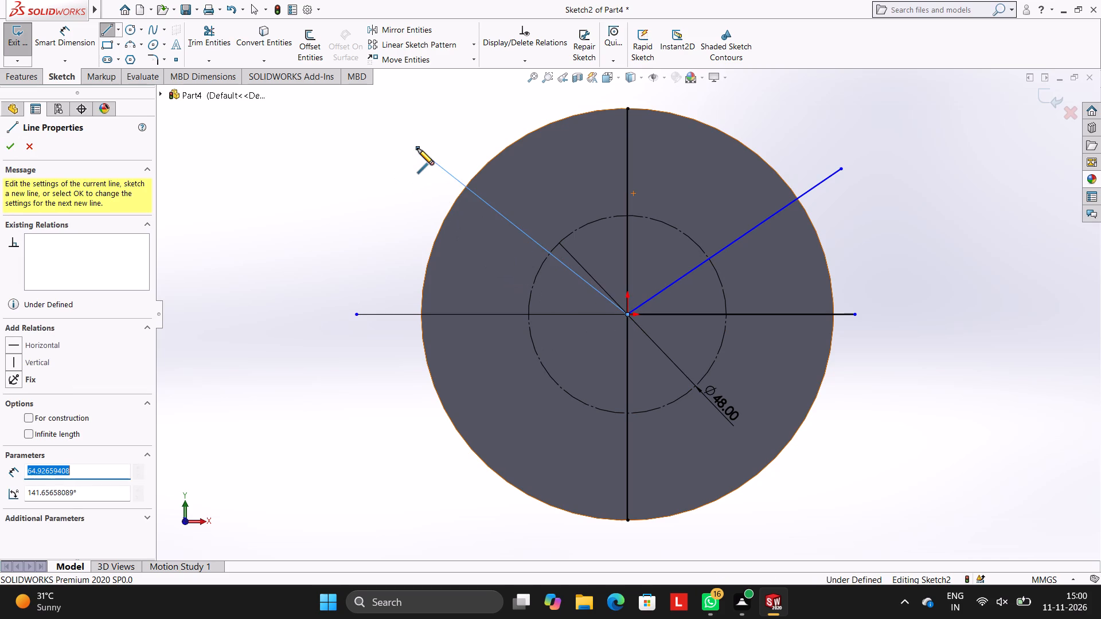
{"action": "key", "text": "Escape"}
{"action": "key", "text": "Escape"}
{"action": "key", "text": "Escape"}
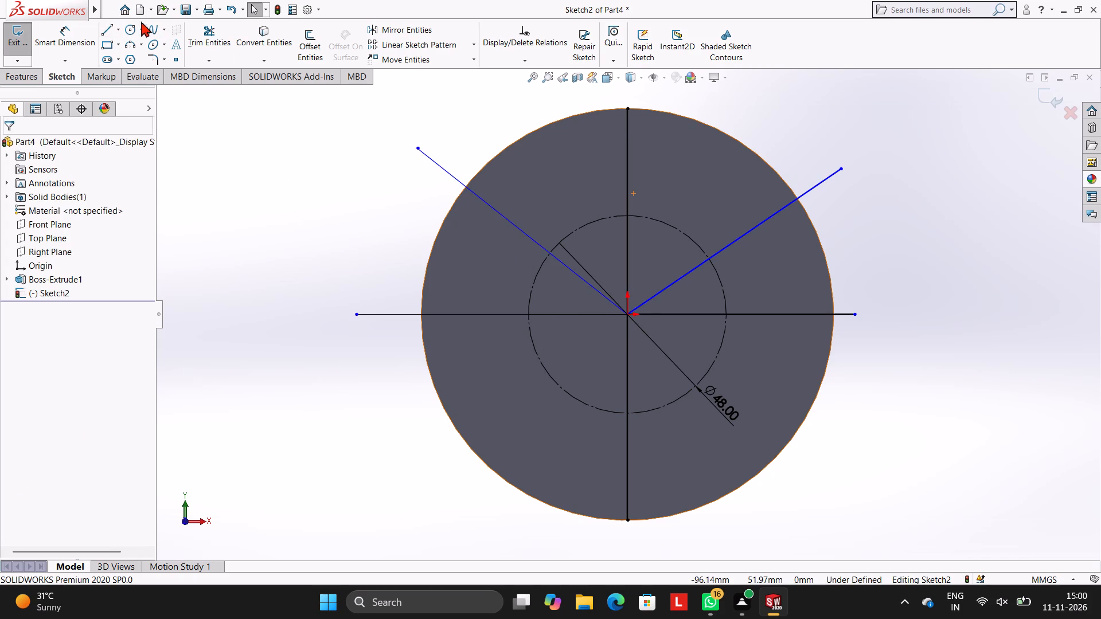
Dimension the angle between the left sloping line and the left horizontal line as 30°.
{"action": "left_click", "coordinate": [80, 27]}
{"action": "left_click", "coordinate": [429, 158]}
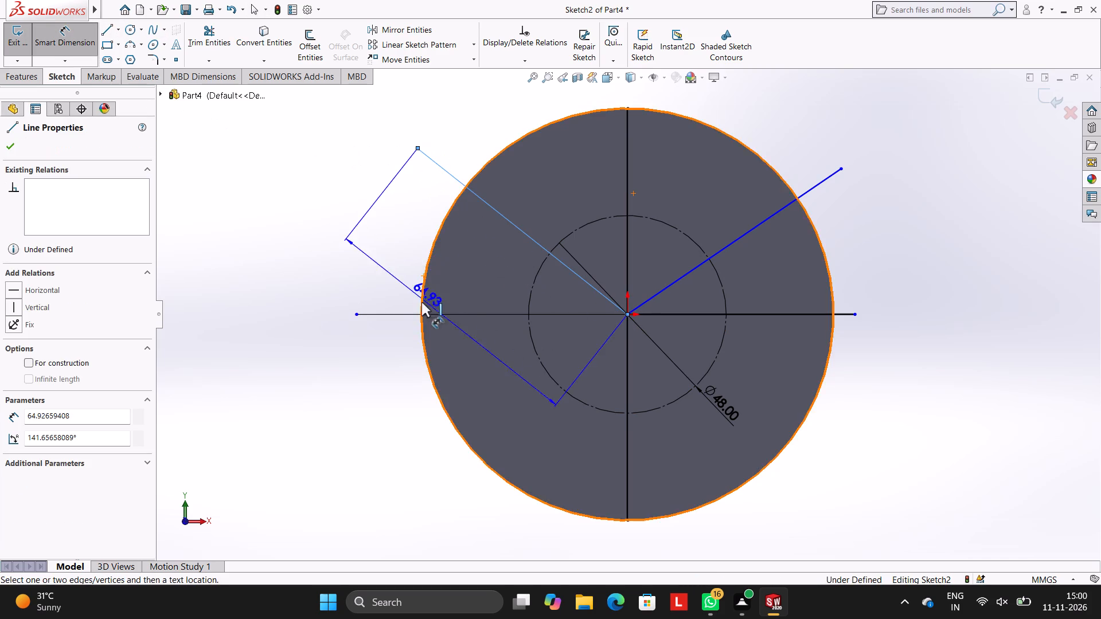
{"action": "left_click", "coordinate": [409, 312]}
{"action": "left_click", "coordinate": [342, 210]}
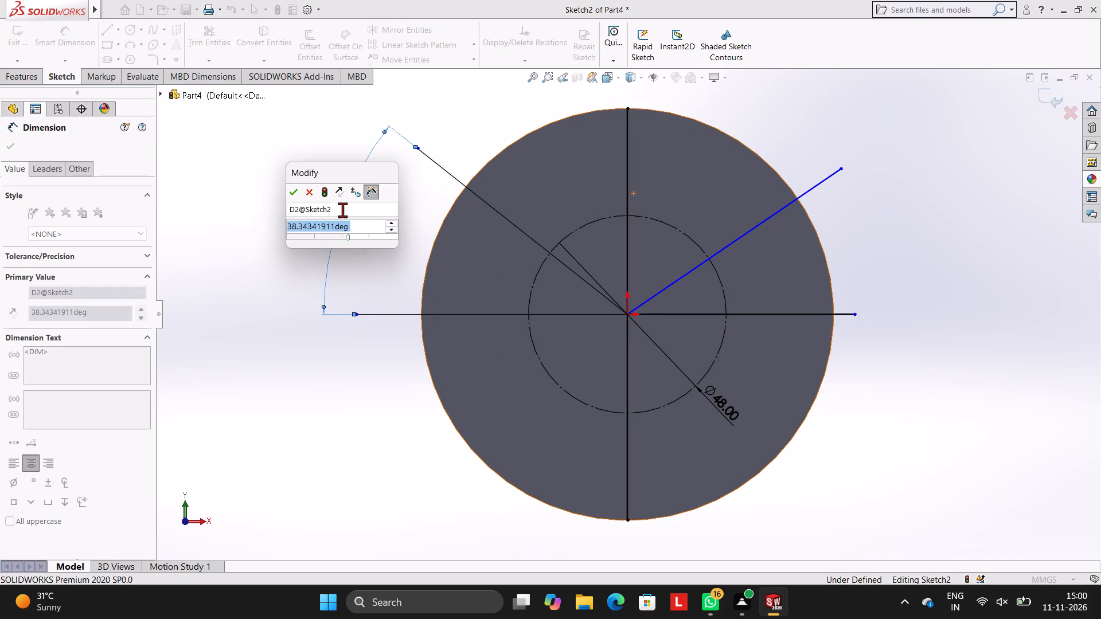
{"action": "type", "text": "30"}
{"action": "key", "text": "Return"}
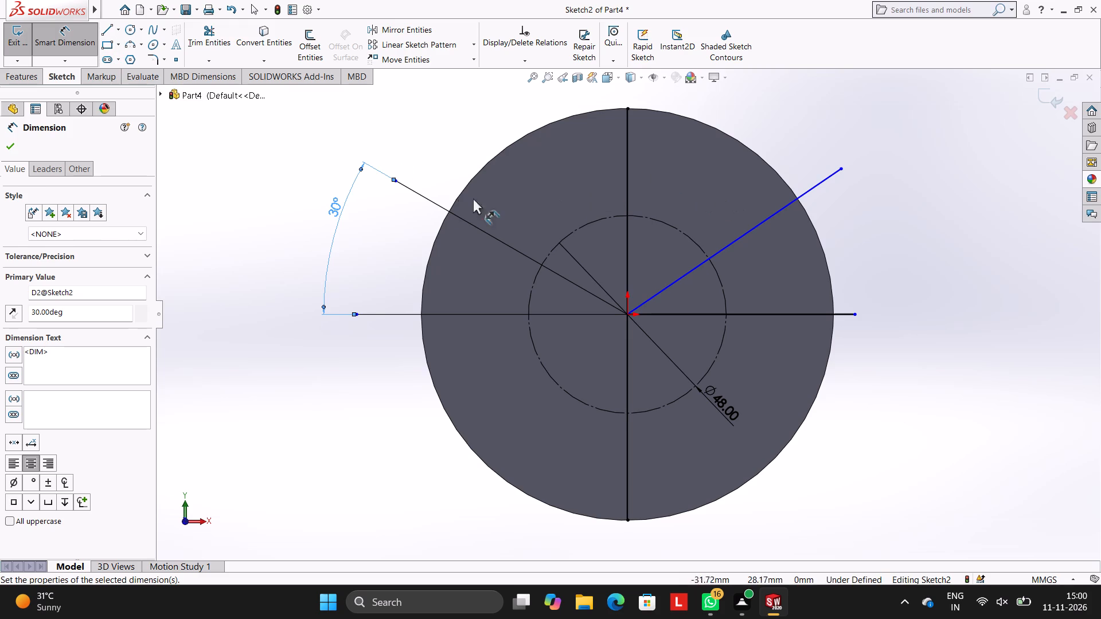
{"action": "key", "text": "Escape"}
Dimension the angle between the right sloping line and the right horizontal line as 30°.
{"action": "left_click", "coordinate": [84, 34]}
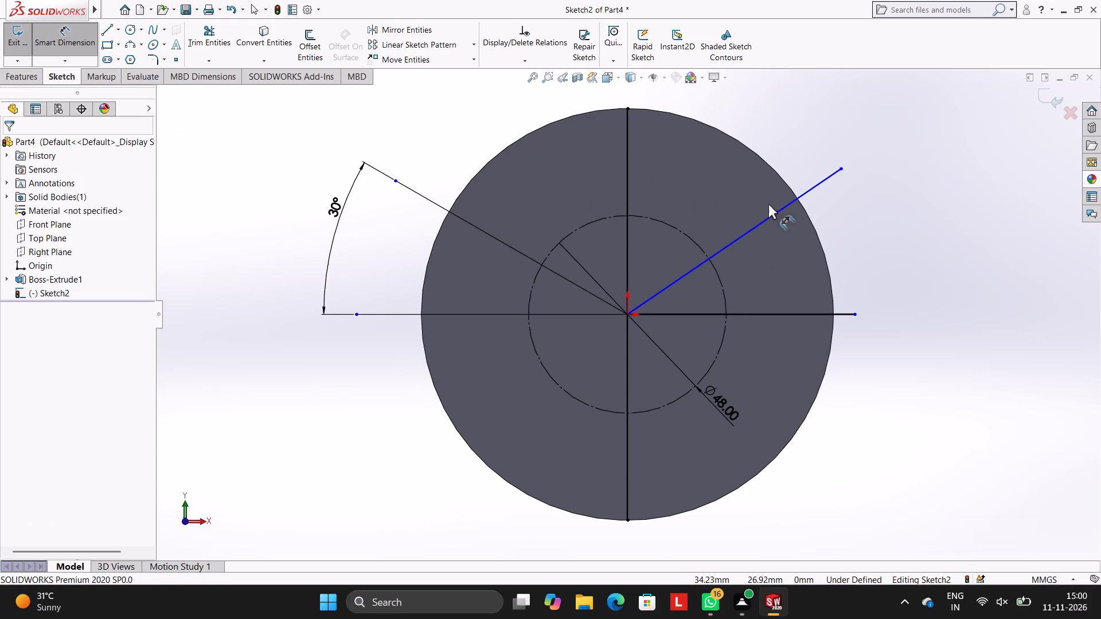
{"action": "left_click", "coordinate": [770, 216]}
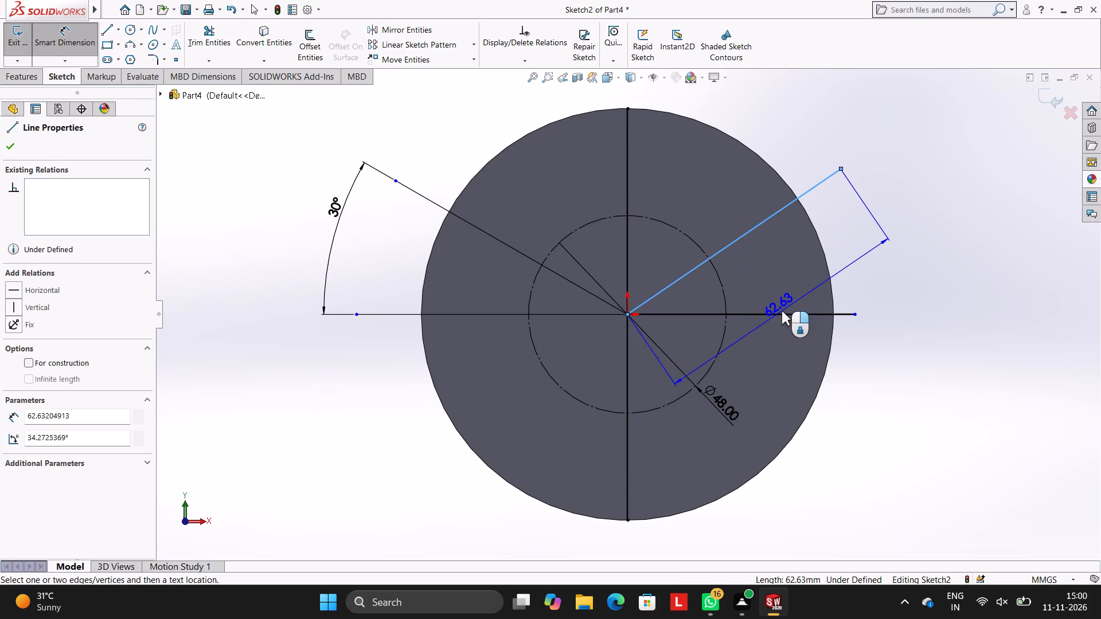
{"action": "left_click", "coordinate": [780, 312]}
{"action": "left_click", "coordinate": [880, 252]}
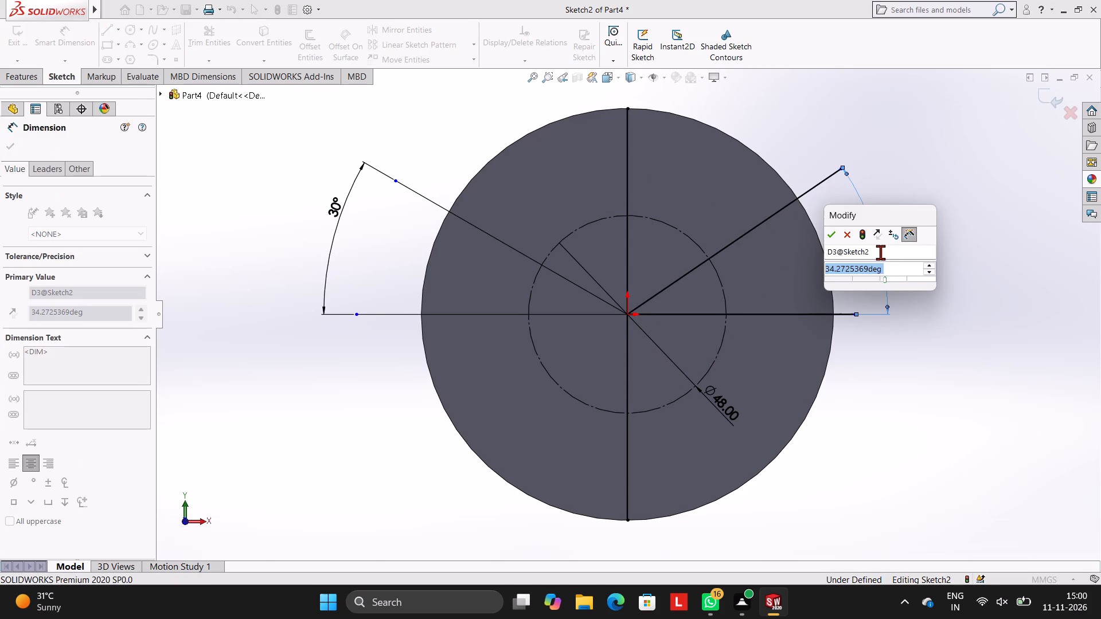
{"action": "type", "text": "30"}
{"action": "key", "text": "Return"}
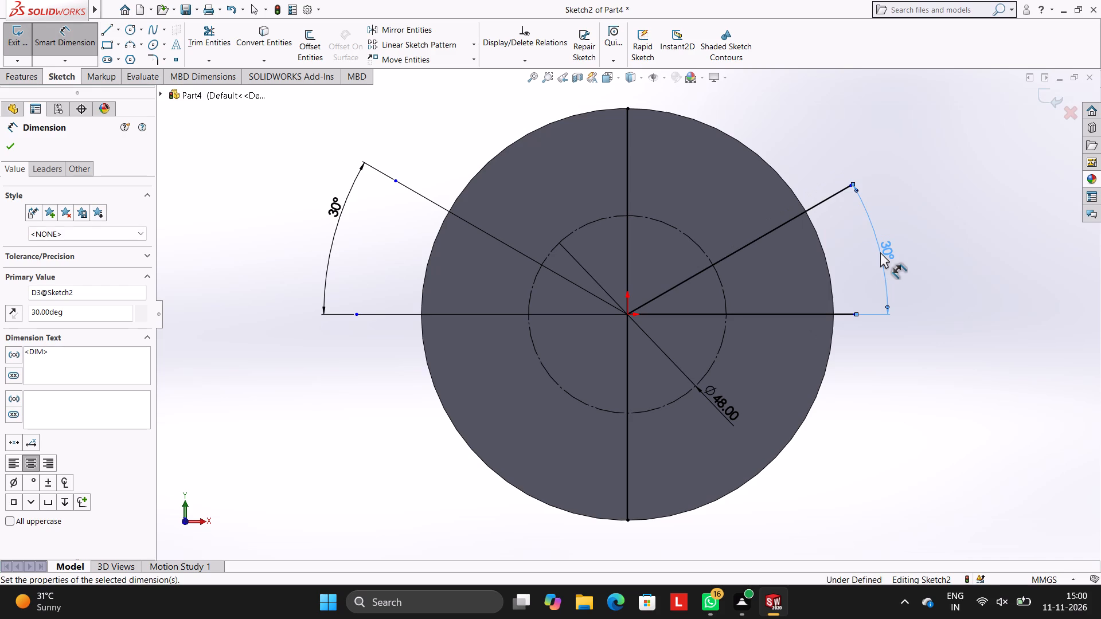
{"action": "key", "text": "Escape"}
{"action": "key", "text": "Escape"}
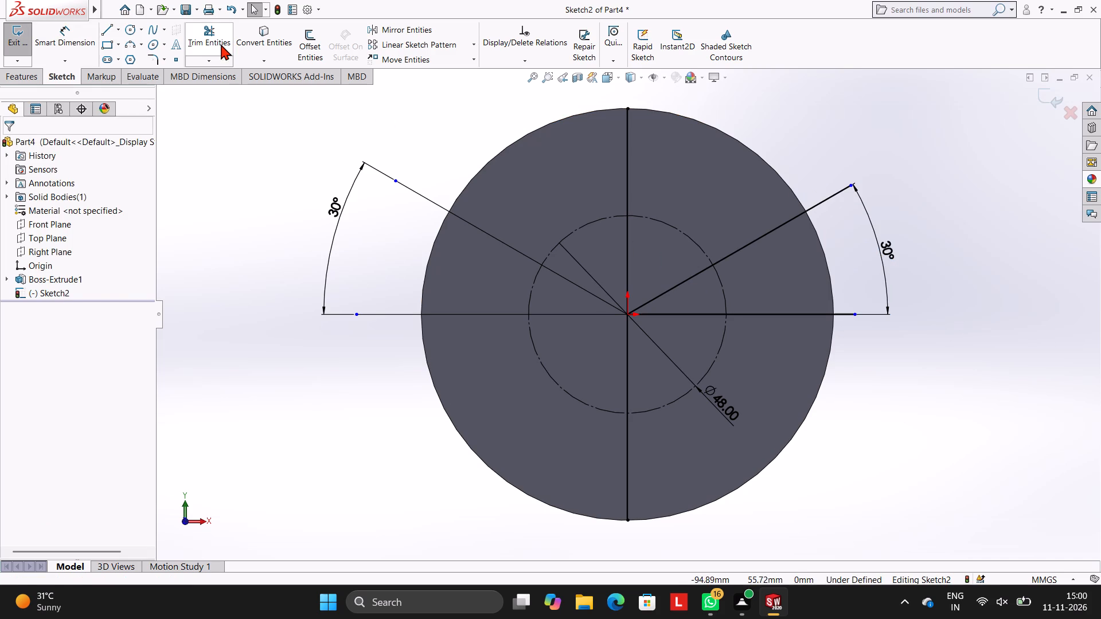
Trim the horizontal and sloping lines on both sides back to the 48 mm construction circle.
{"action": "left_click", "coordinate": [221, 44]}
{"action": "left_click", "coordinate": [387, 316]}
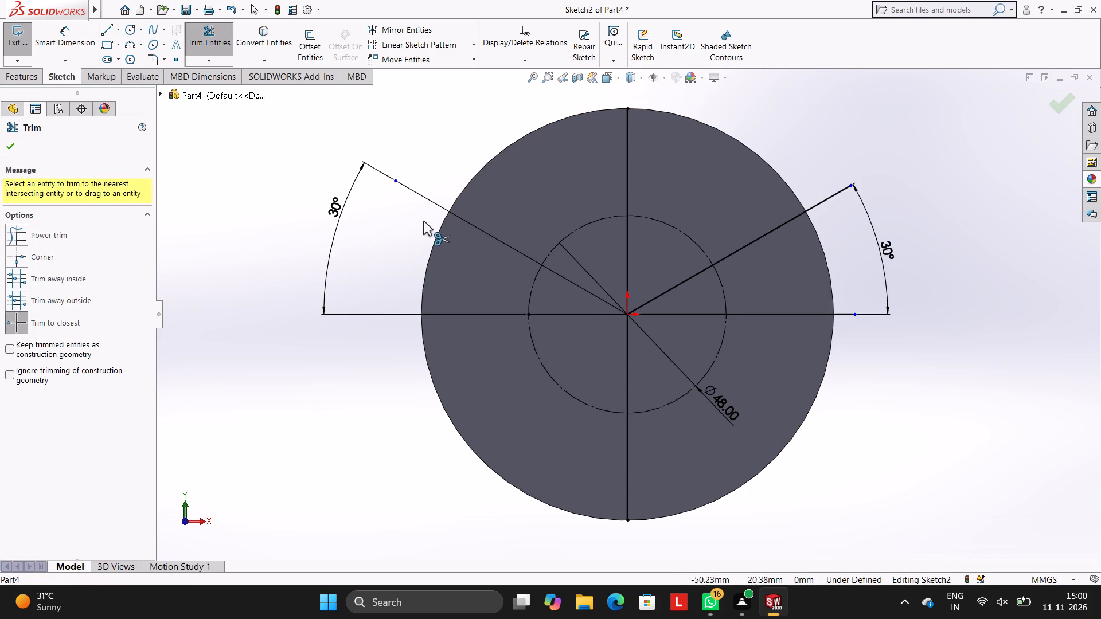
{"action": "left_click", "coordinate": [853, 313]}
{"action": "left_click", "coordinate": [822, 199]}
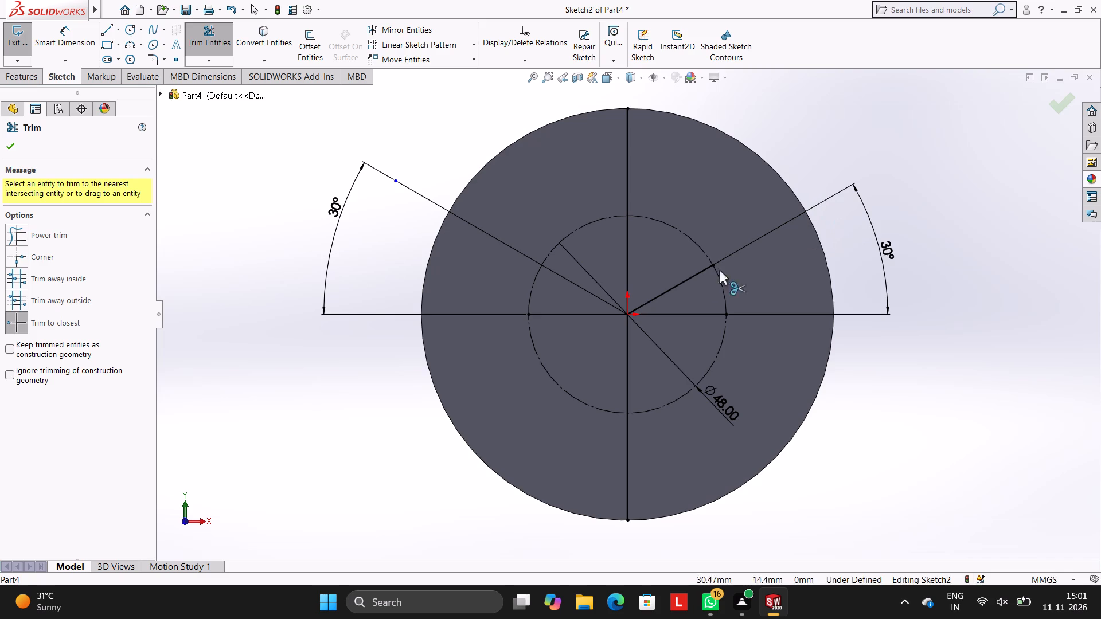
{"action": "left_click", "coordinate": [502, 238]}
{"action": "left_click", "coordinate": [493, 240]}
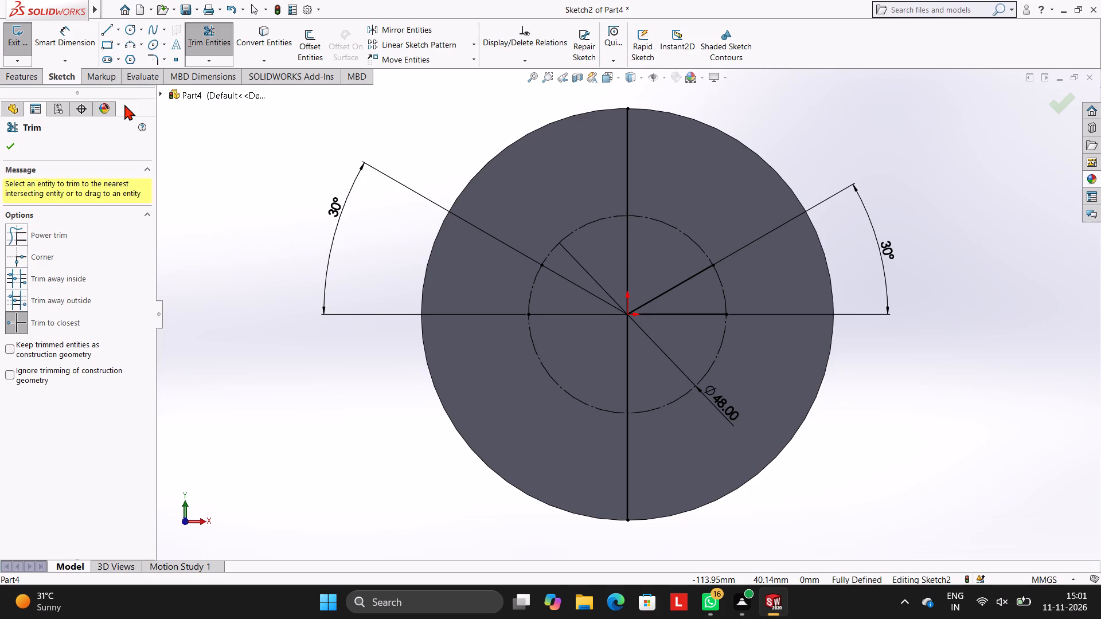
Sketch a 36 mm diameter circle centred where the left sloping line meets the construction circle.
{"action": "left_click", "coordinate": [128, 29]}
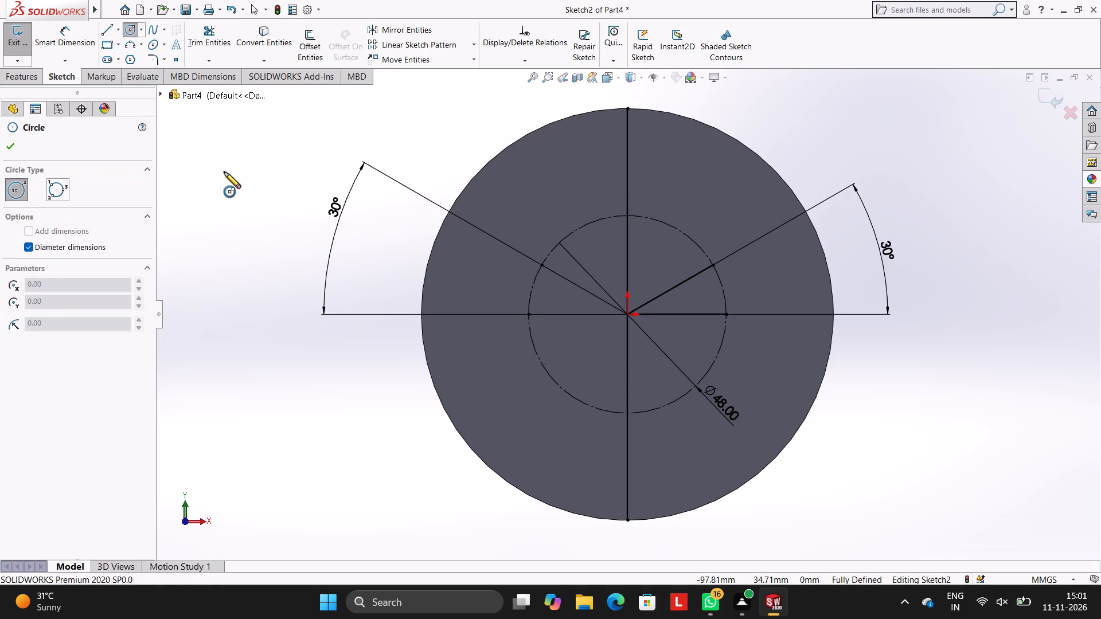
{"action": "left_click", "coordinate": [541, 264]}
{"action": "type", "text": "36"}
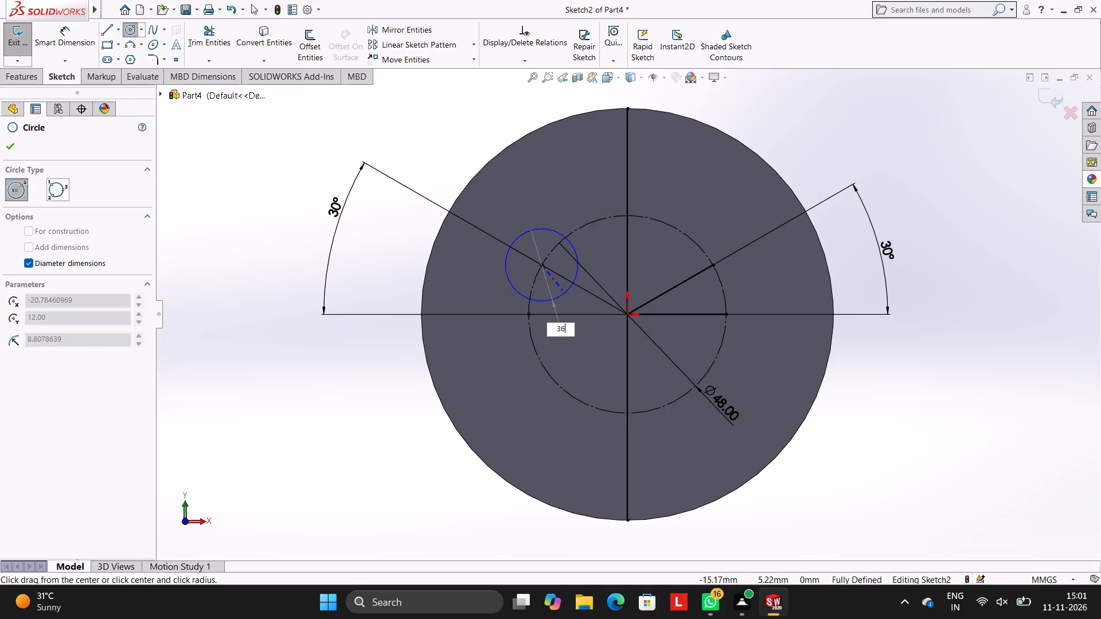
{"action": "key", "text": "Return"}
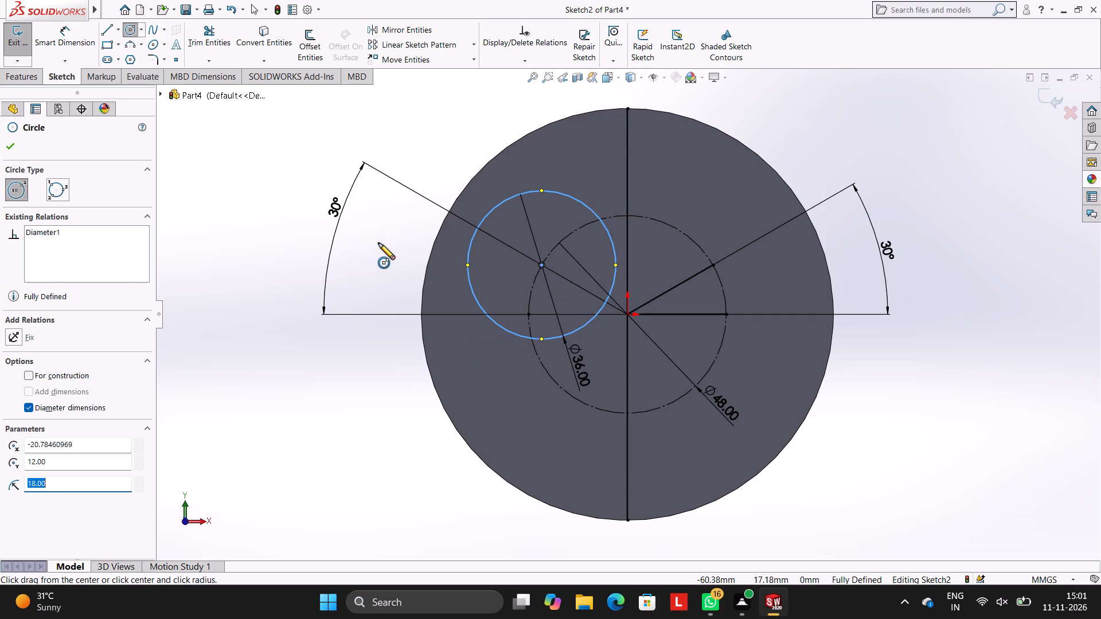
Sketch a 36 mm diameter circle centred where the vertical line crosses the bottom of the construction circle.
{"action": "left_click", "coordinate": [628, 413]}
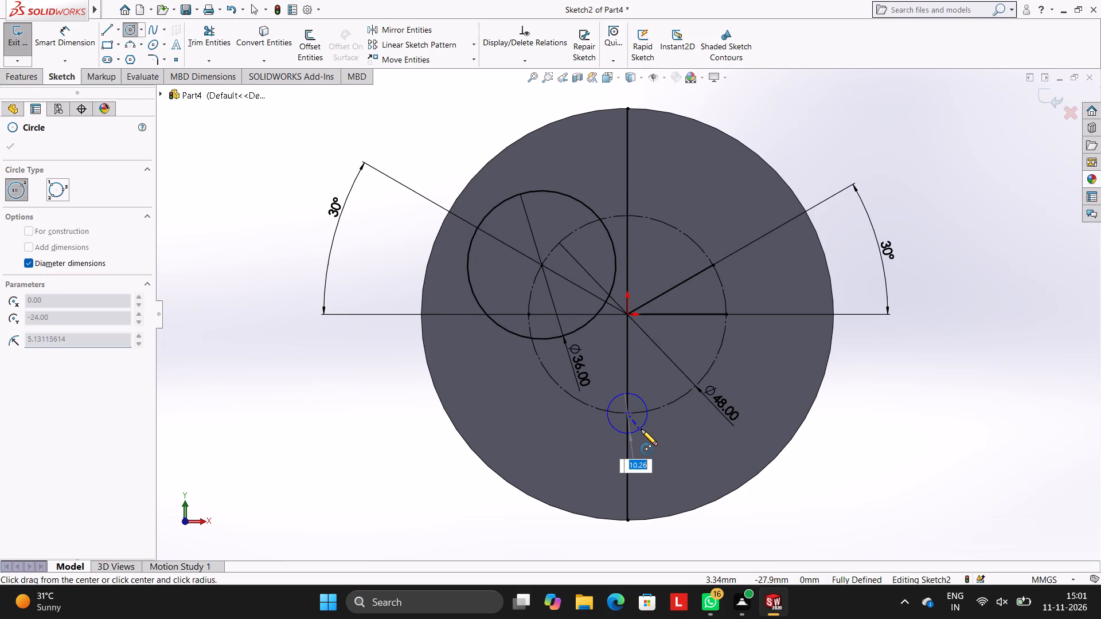
{"action": "type", "text": "36"}
{"action": "key", "text": "Return"}
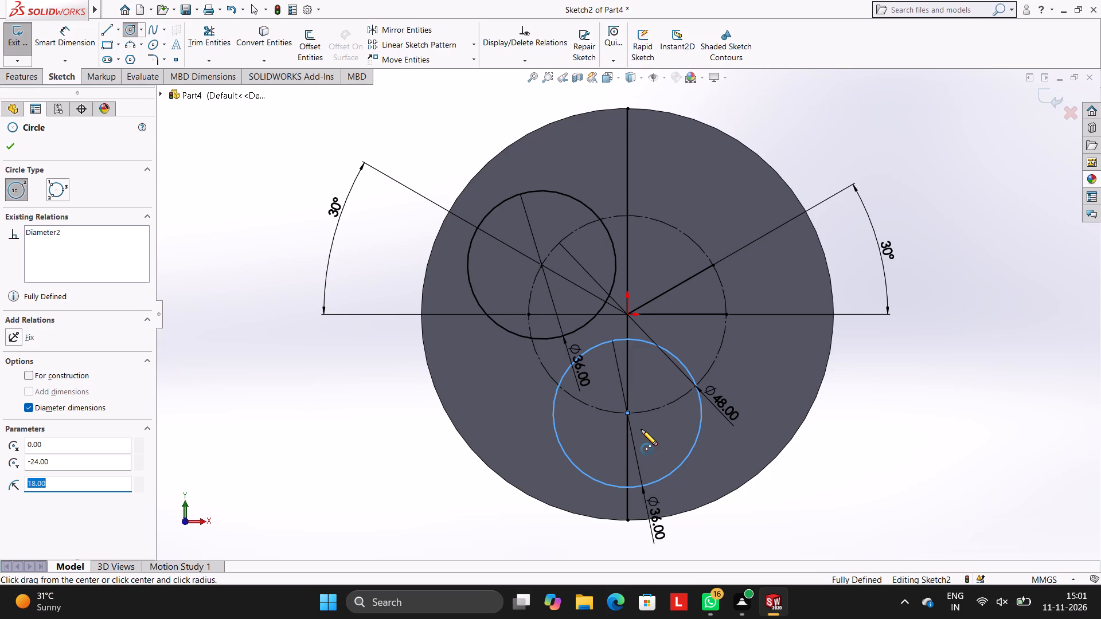
{"action": "key", "text": "Escape"}
{"action": "key", "text": "Escape"}
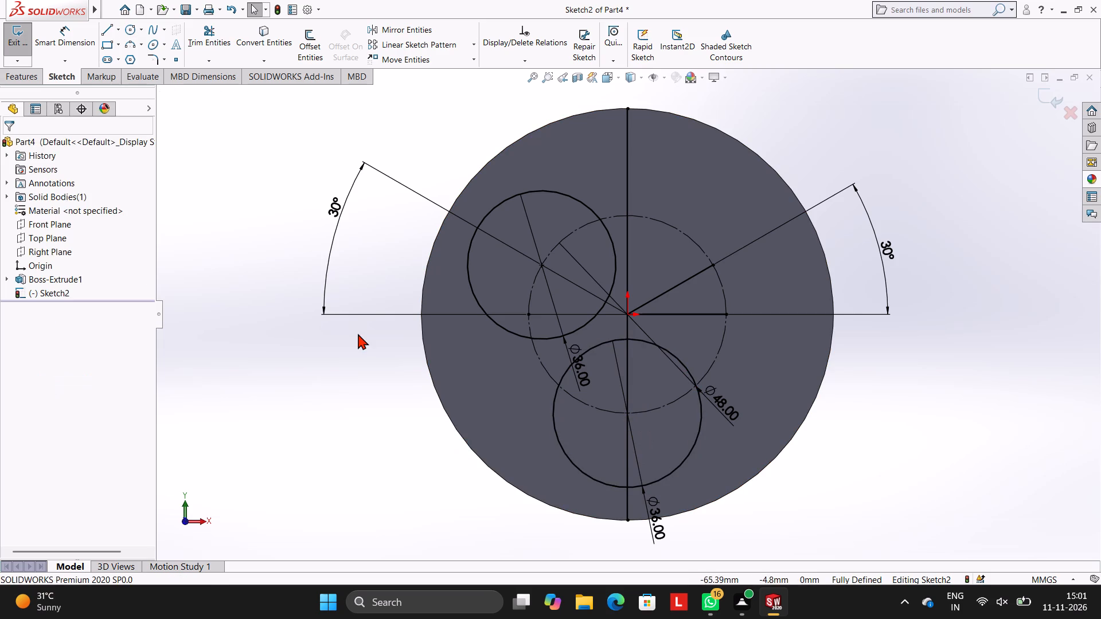
Sketch a 36 mm diameter circle centred where the right sloping line meets the construction circle.
{"action": "left_click", "coordinate": [128, 25]}
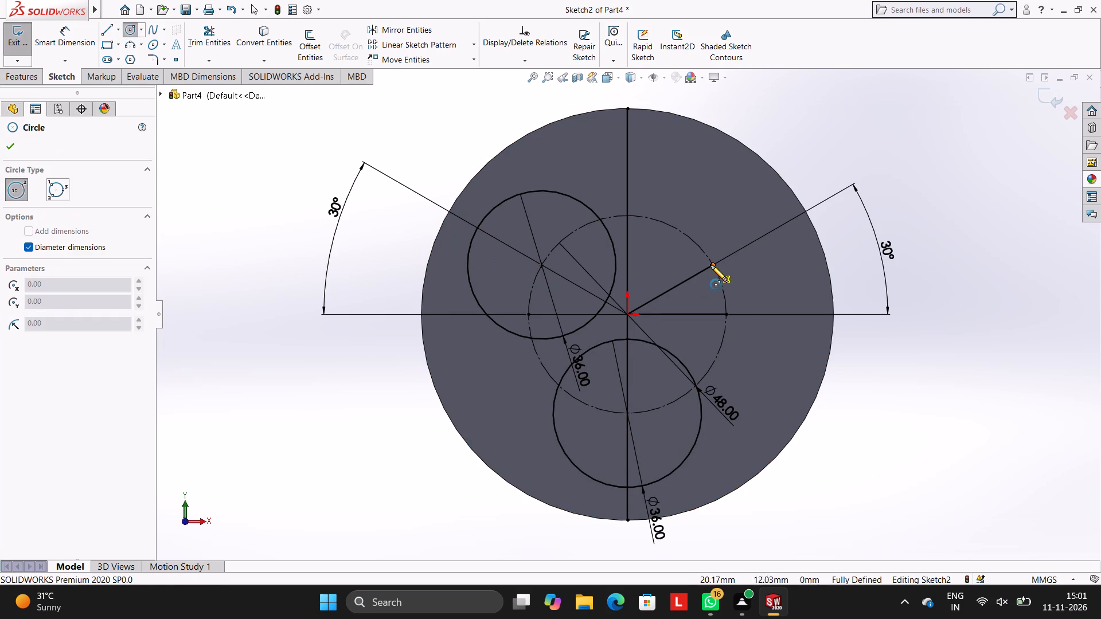
{"action": "left_click", "coordinate": [713, 265]}
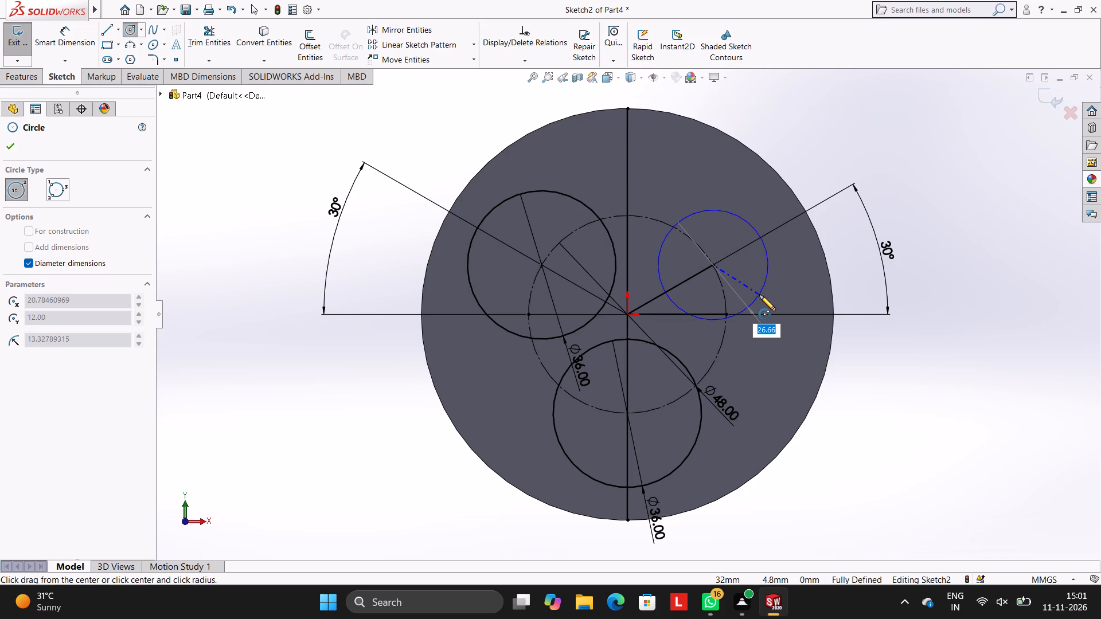
{"action": "type", "text": "36"}
{"action": "key", "text": "Return"}
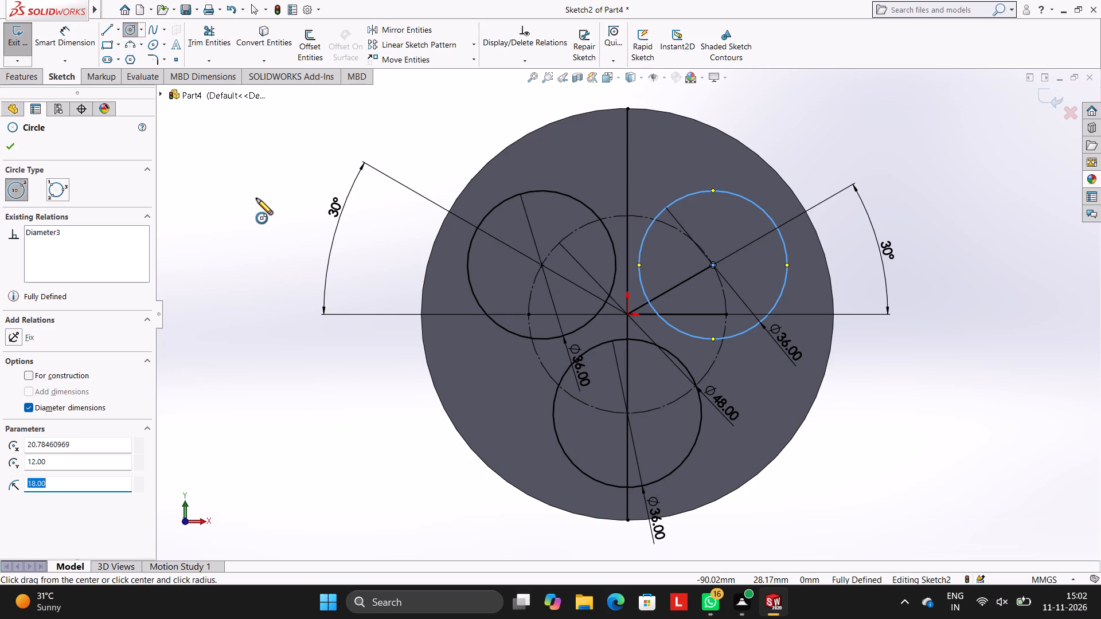
Sketch a 26 mm diameter circle concentric with the upper-left 36 mm circle.
{"action": "key", "text": "Escape"}
{"action": "key", "text": "Escape"}
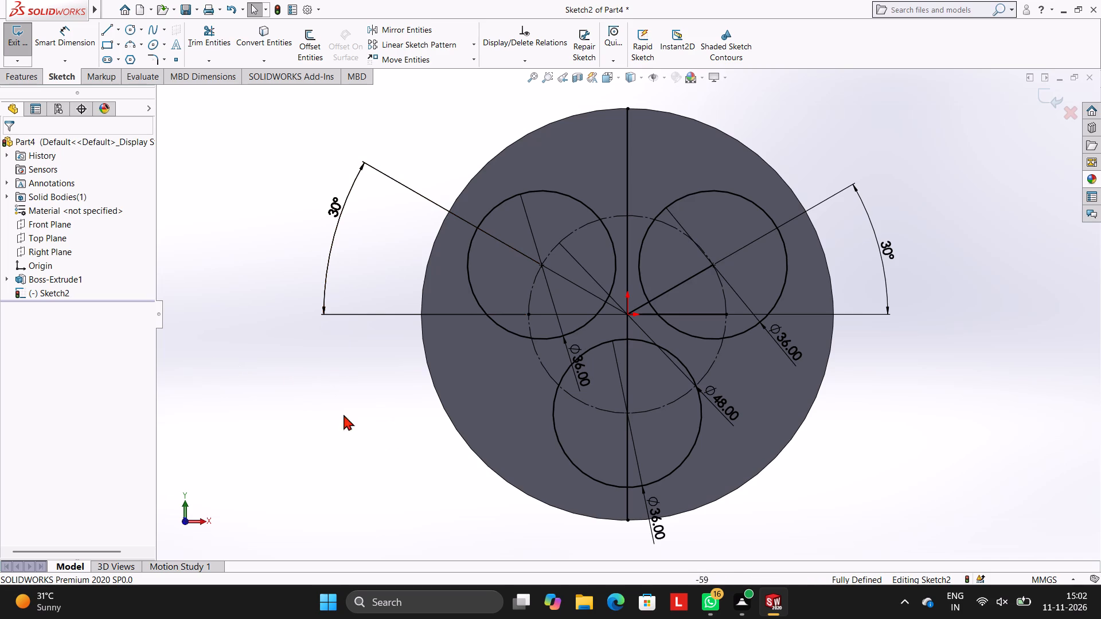
{"action": "left_click", "coordinate": [127, 29]}
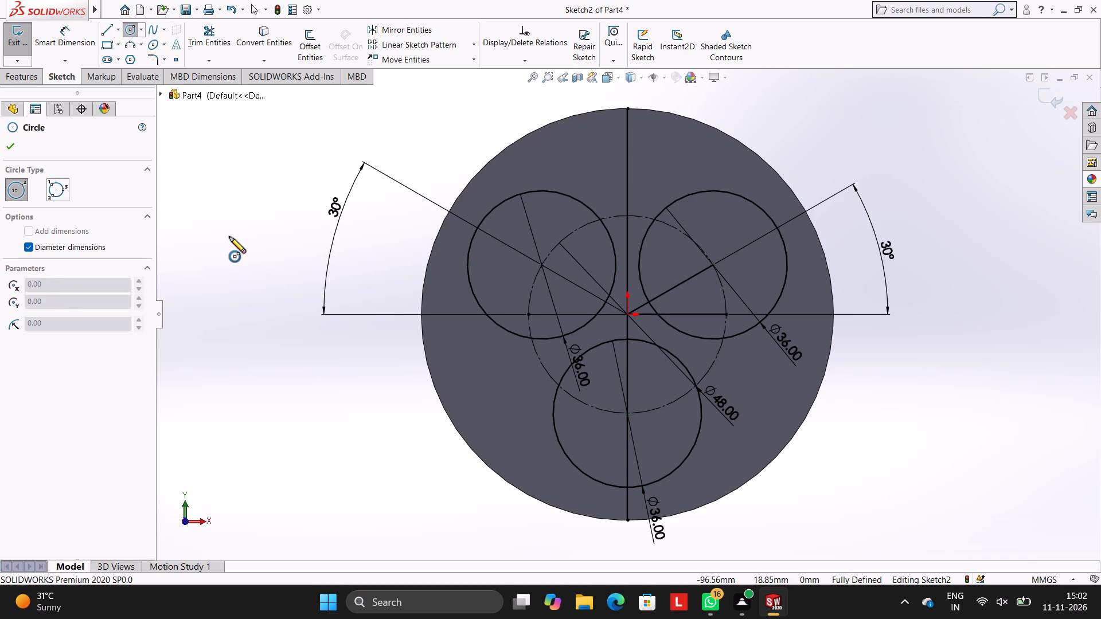
{"action": "left_click", "coordinate": [541, 264]}
{"action": "type", "text": "26"}
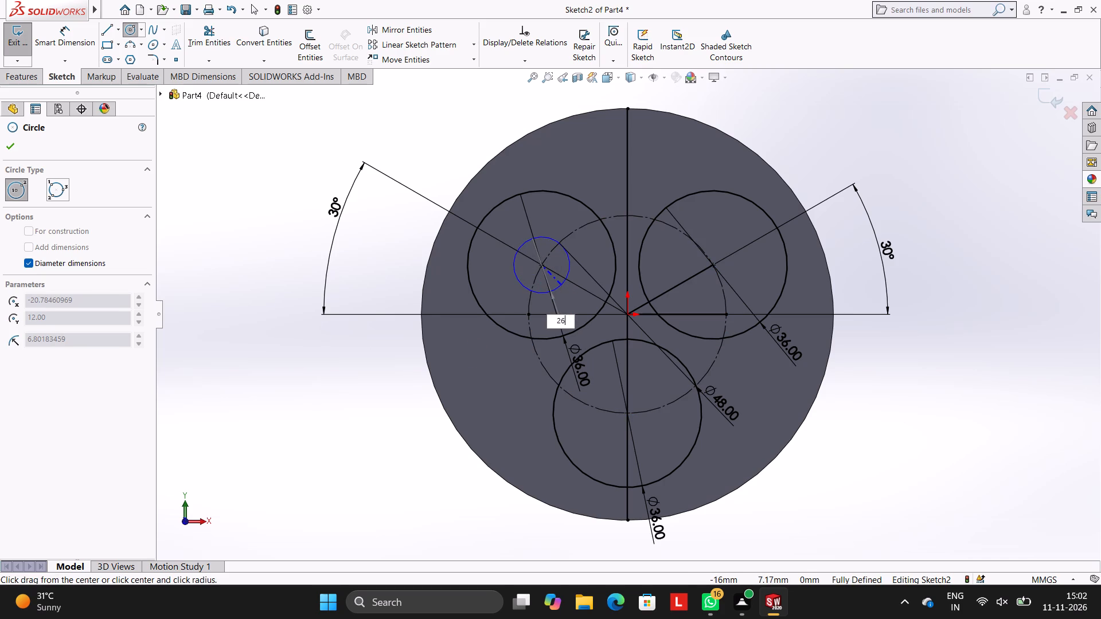
{"action": "key", "text": "Return"}
{"action": "key", "text": "Escape"}
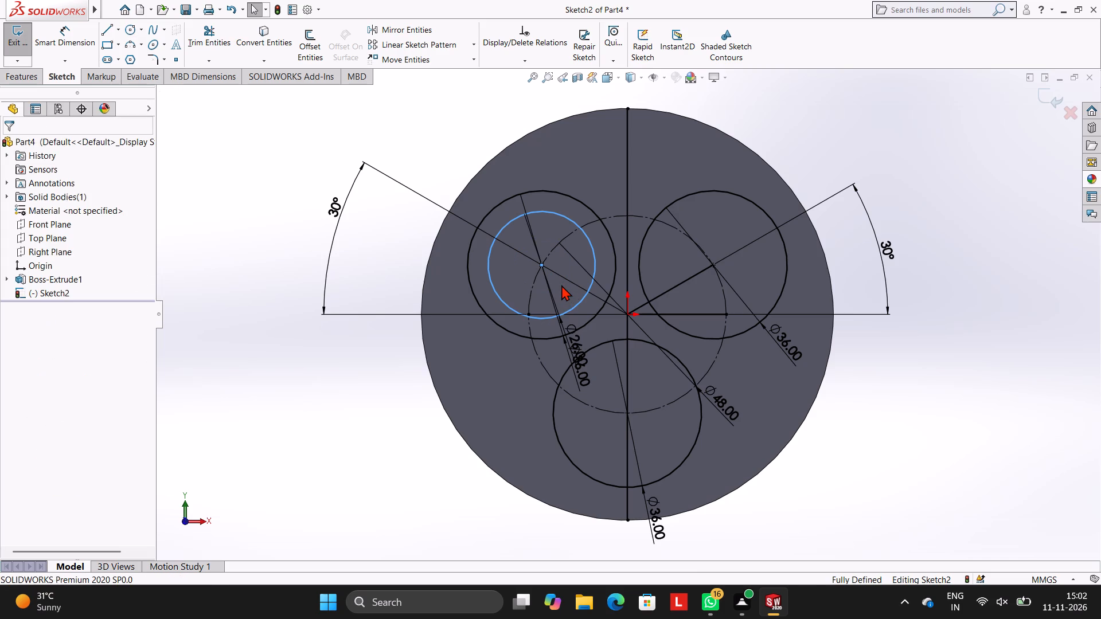
{"action": "key", "text": "Escape"}
{"action": "key", "text": "Escape"}
Sketch a 26 mm diameter circle concentric with the upper-right 36 mm circle.
{"action": "left_click", "coordinate": [130, 32]}
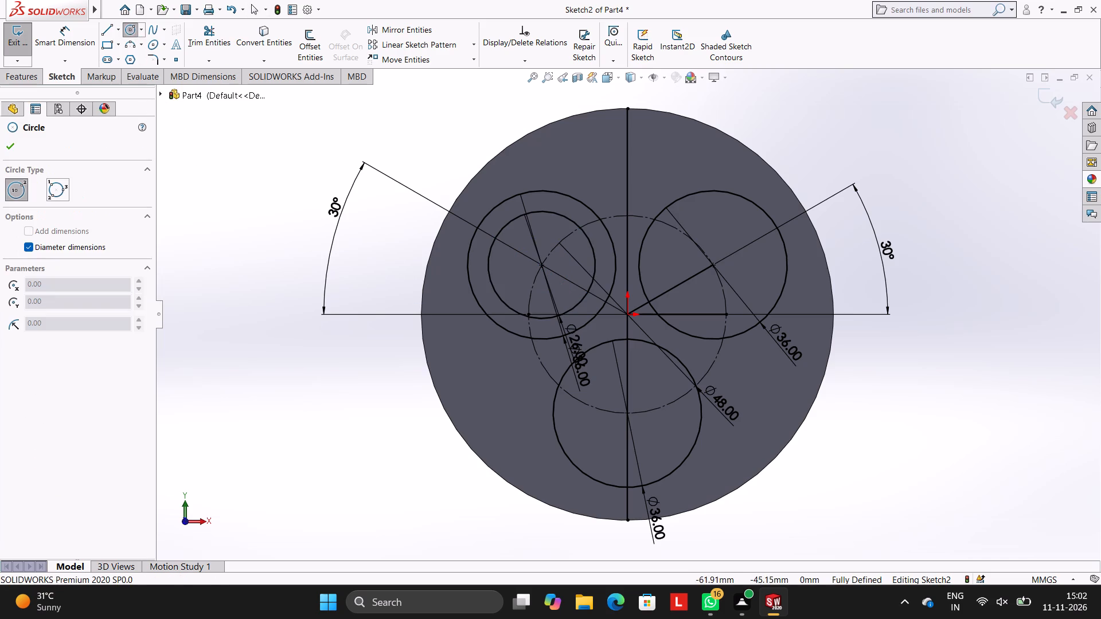
{"action": "left_click", "coordinate": [715, 264]}
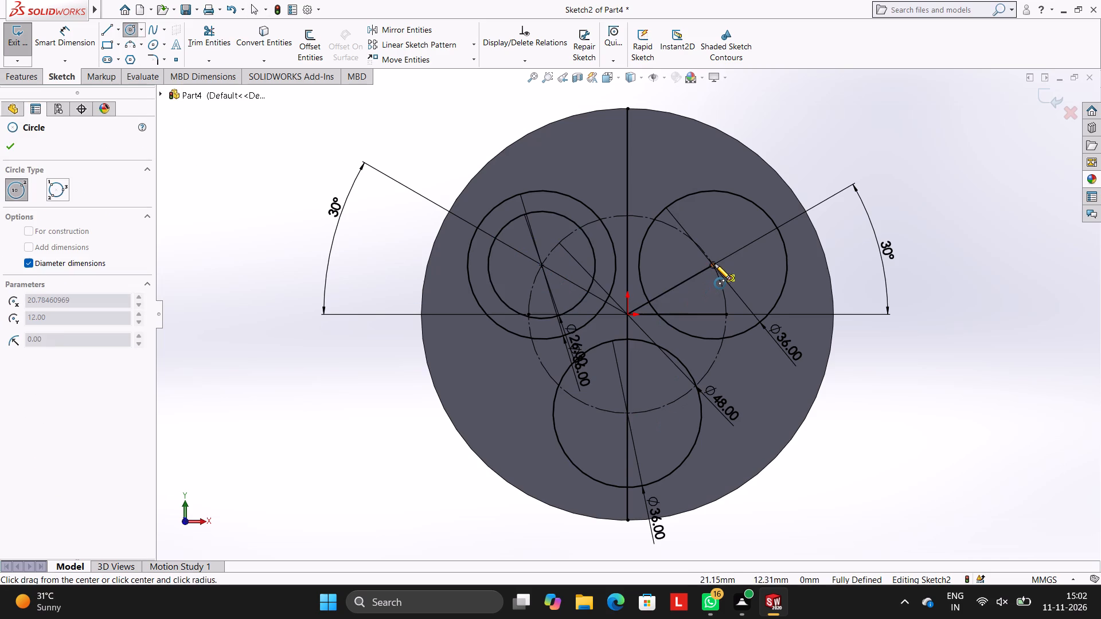
{"action": "type", "text": "26"}
{"action": "key", "text": "Return"}
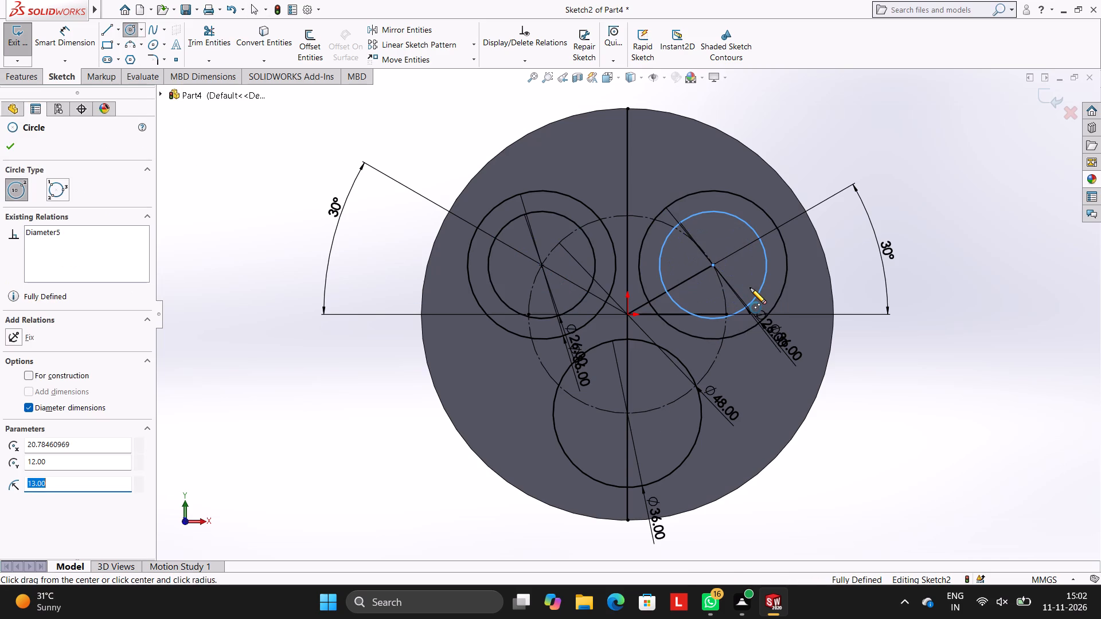
{"action": "key", "text": "Escape"}
{"action": "key", "text": "Escape"}
{"action": "key", "text": "Escape"}
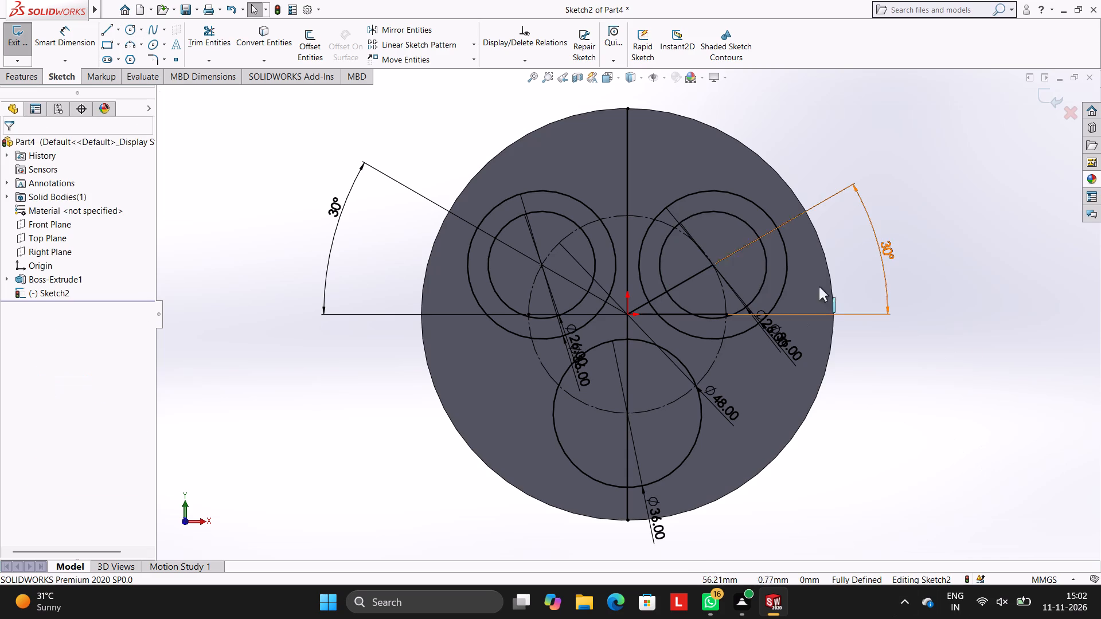
{"action": "key", "text": "Escape"}
Sketch a 26 mm diameter circle concentric with the bottom 36 mm circle.
{"action": "left_click", "coordinate": [128, 30]}
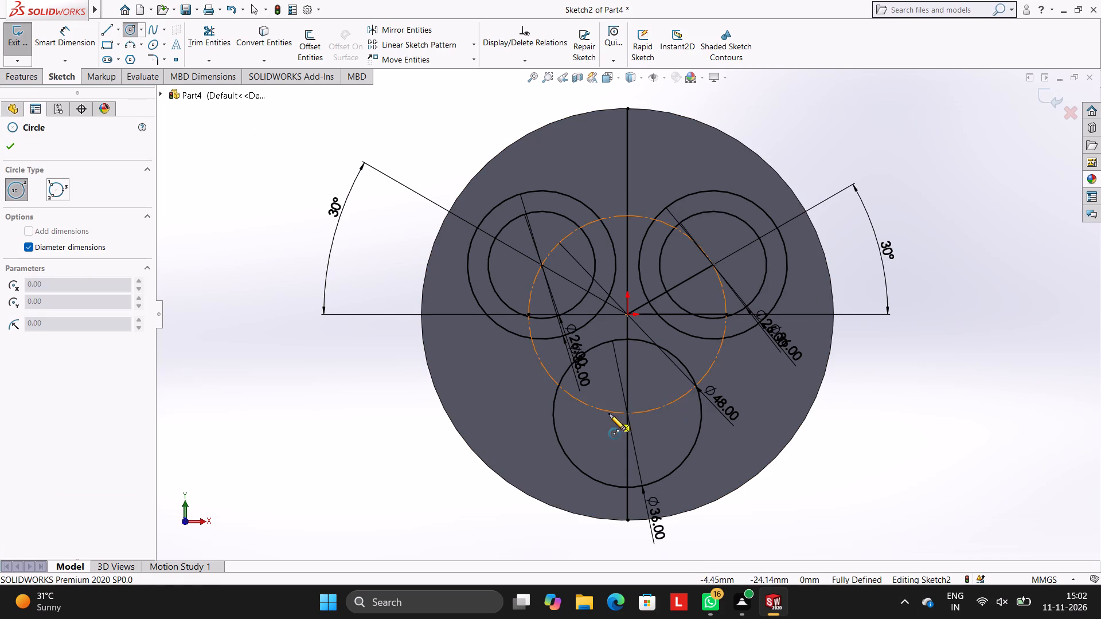
{"action": "left_click", "coordinate": [627, 413]}
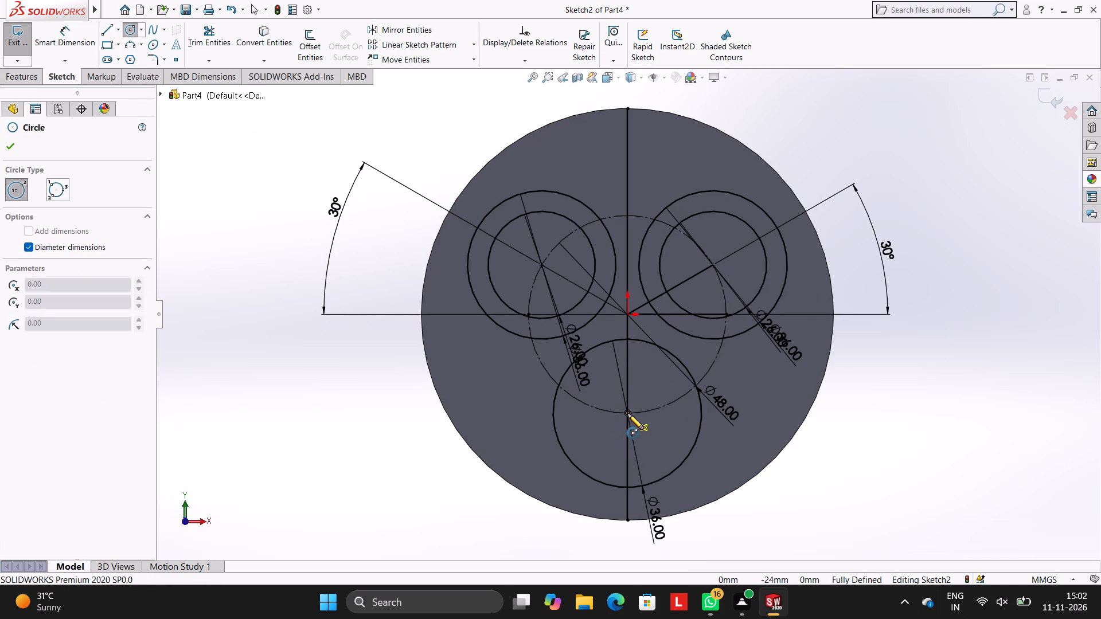
{"action": "type", "text": "26"}
{"action": "key", "text": "Return"}
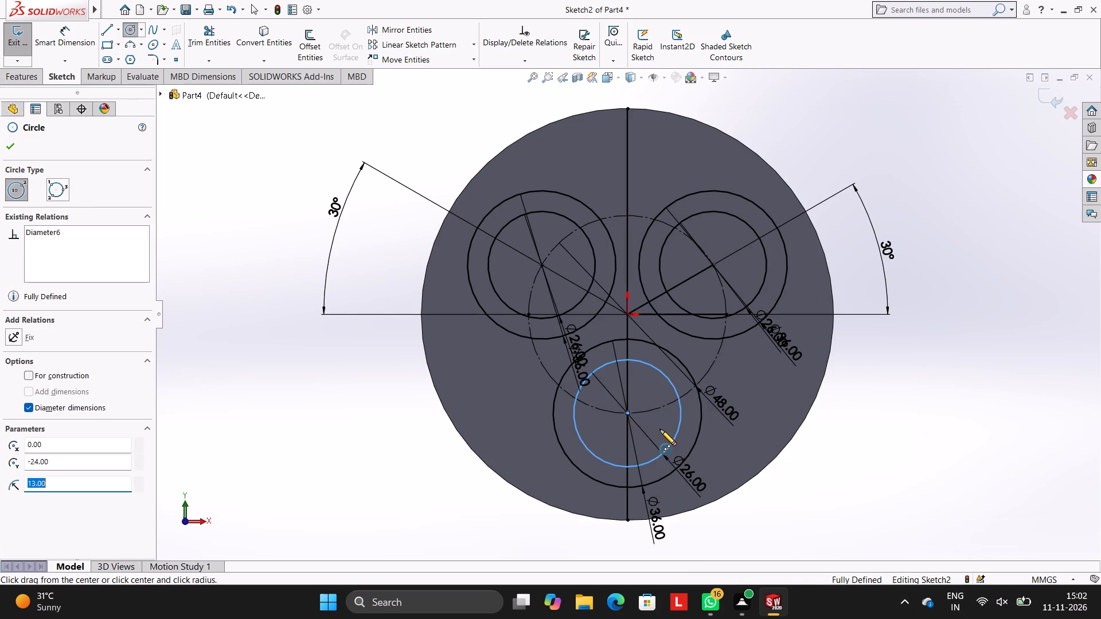
{"action": "key", "text": "Escape"}
{"action": "key", "text": "Escape"}
{"action": "key", "text": "Escape"}
{"action": "key", "text": "Escape"}
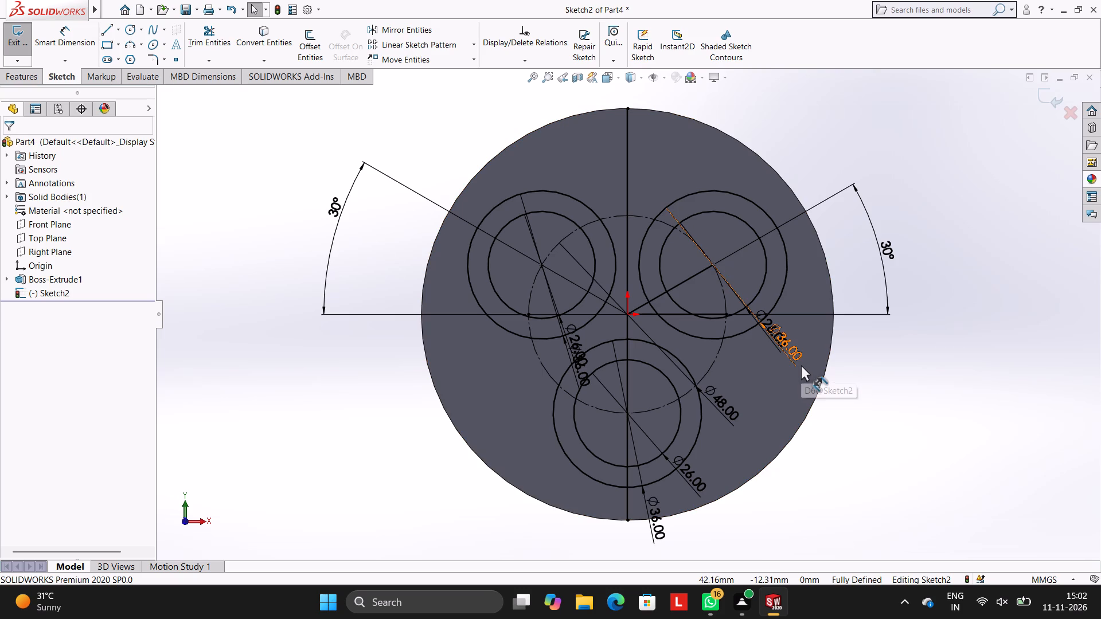
Draw a horizontal line about 42 mm long joining the topmost points of the two upper 36 mm circles.
{"action": "left_click_drag", "start_coordinate": [108, 29], "coordinate": [112, 34]}
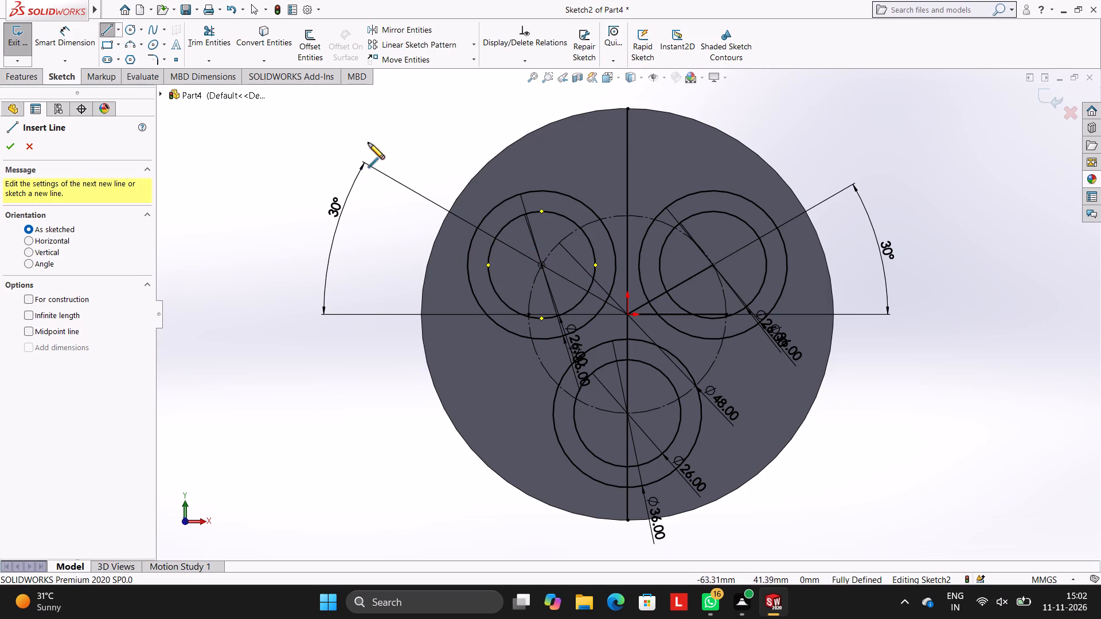
{"action": "left_click", "coordinate": [541, 189]}
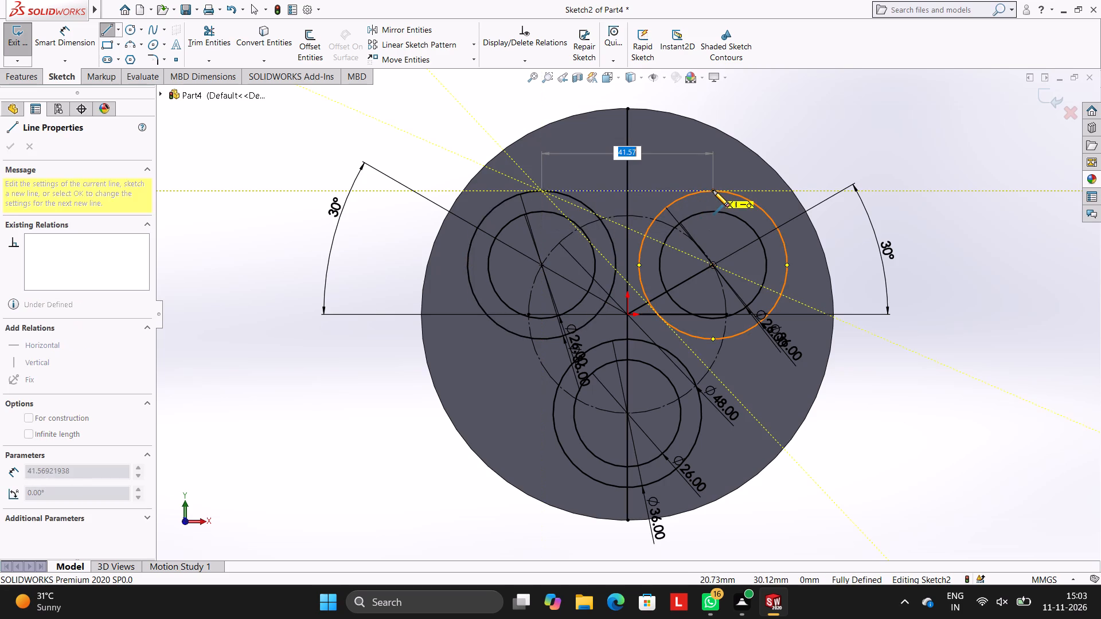
{"action": "left_click", "coordinate": [713, 190]}
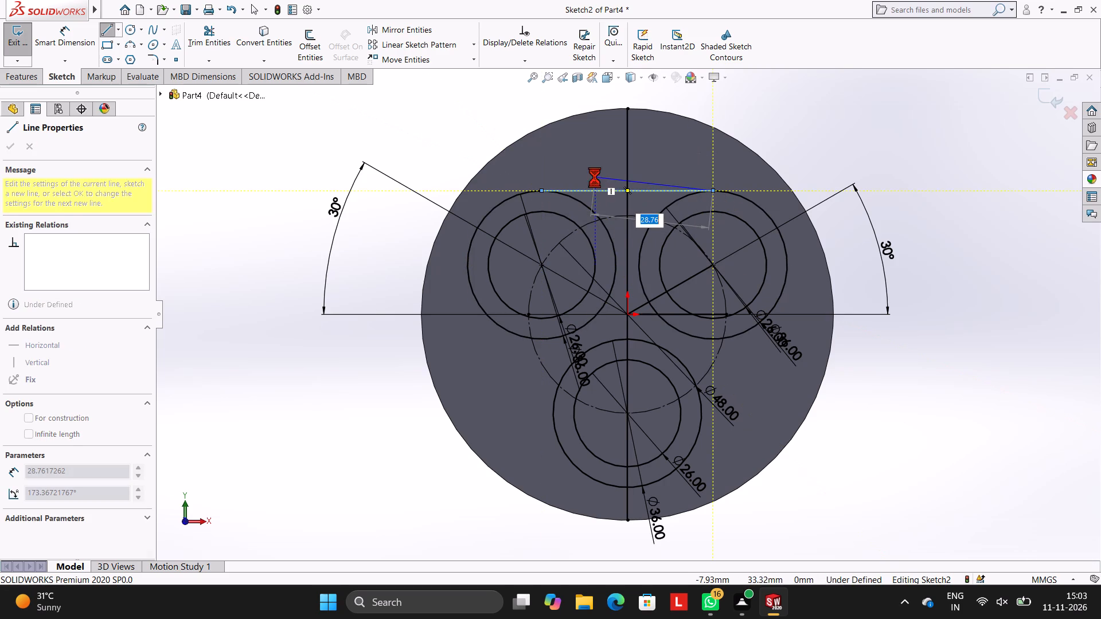
{"action": "key", "text": "Escape"}
{"action": "key", "text": "Escape"}
{"action": "key", "text": "Escape"}
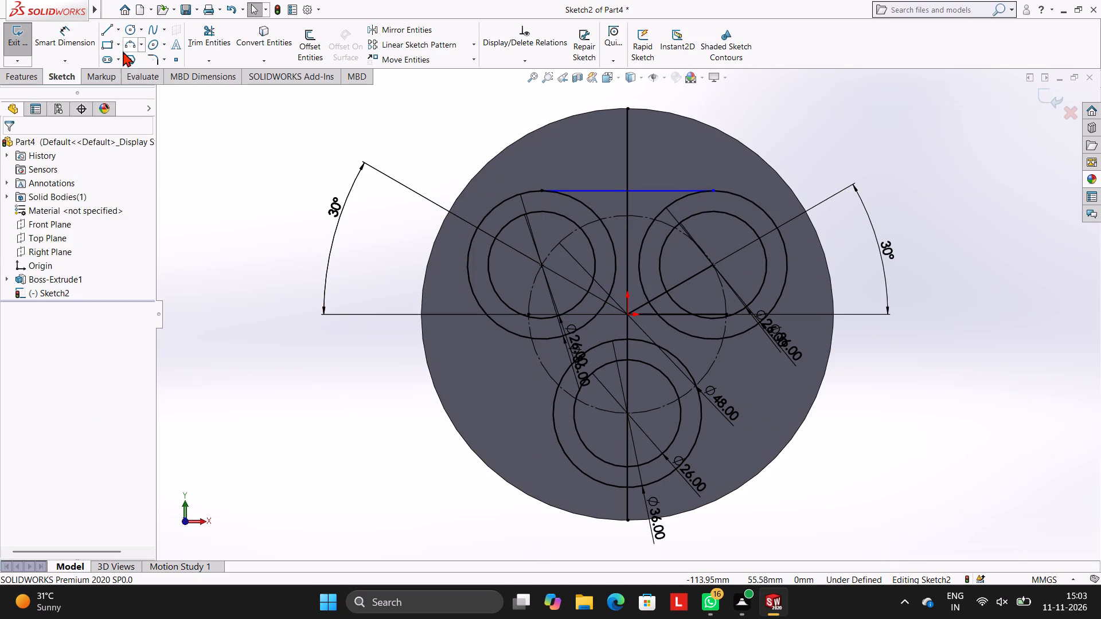
Draw a sloping line about 42 mm long joining the outer left sides of the upper-left and bottom 36 mm circles.
{"action": "left_click", "coordinate": [107, 26]}
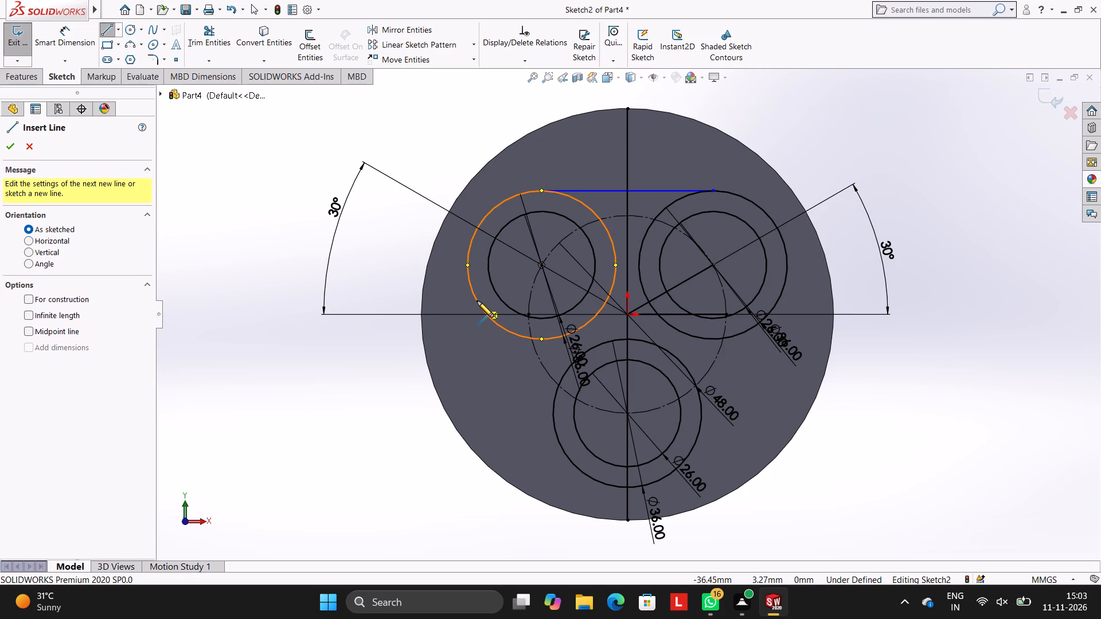
{"action": "left_click", "coordinate": [477, 301]}
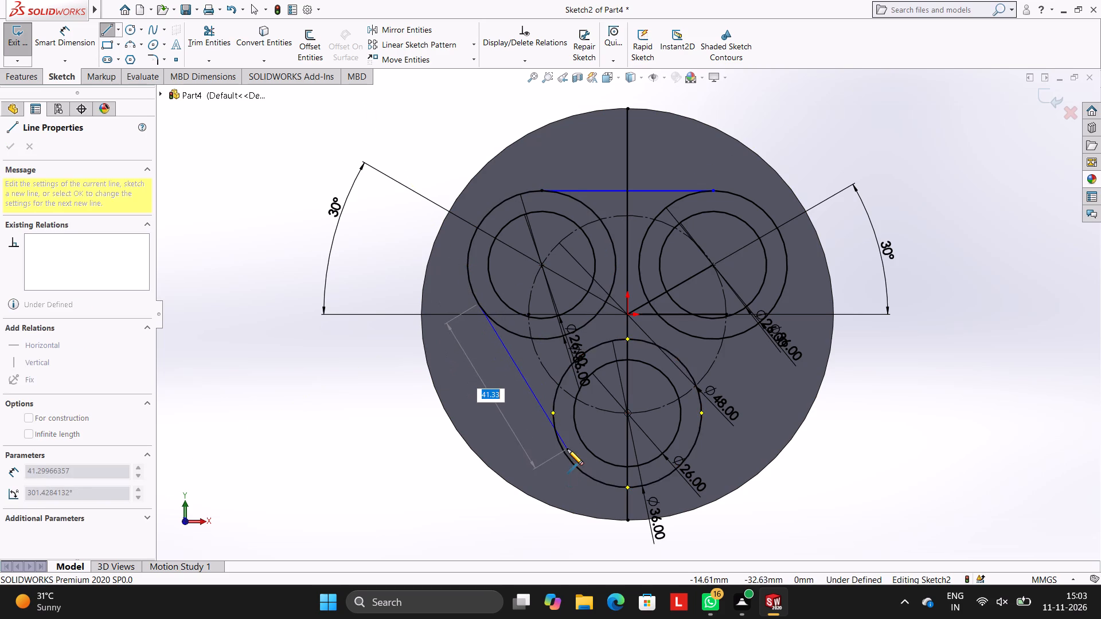
{"action": "left_click", "coordinate": [559, 447]}
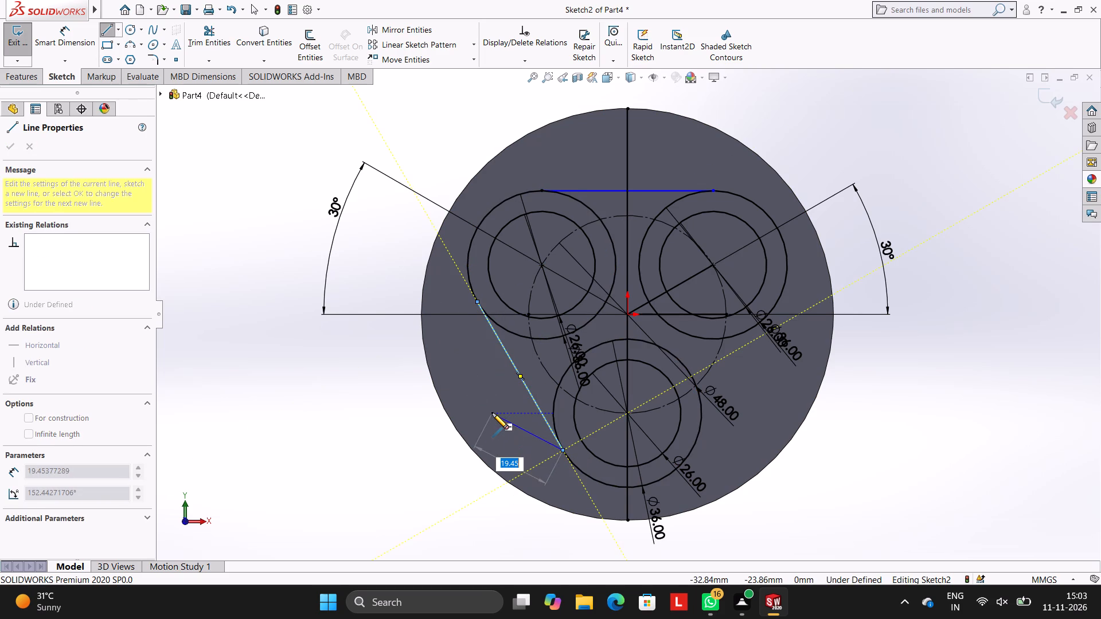
{"action": "key", "text": "Escape"}
{"action": "key", "text": "Escape"}
{"action": "key", "text": "Escape"}
{"action": "key", "text": "Escape"}
Apply tangent relations between the left sloping outer line and both the upper-left and bottom 36 mm circles.
{"action": "left_click", "coordinate": [510, 355]}
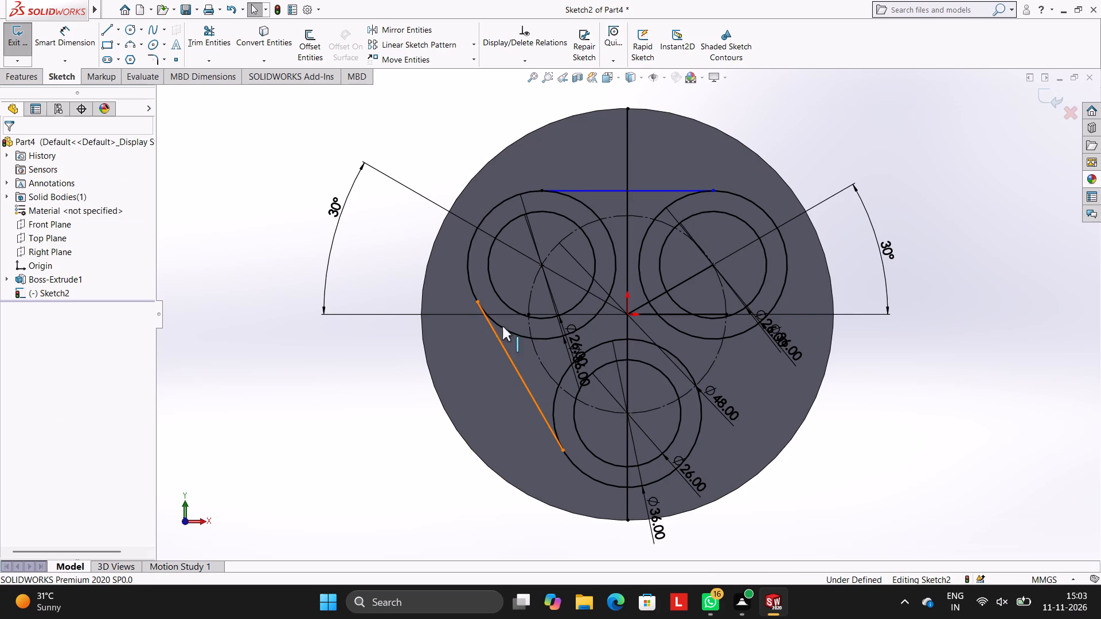
{"action": "left_click", "coordinate": [467, 268], "text": "ctrl"}
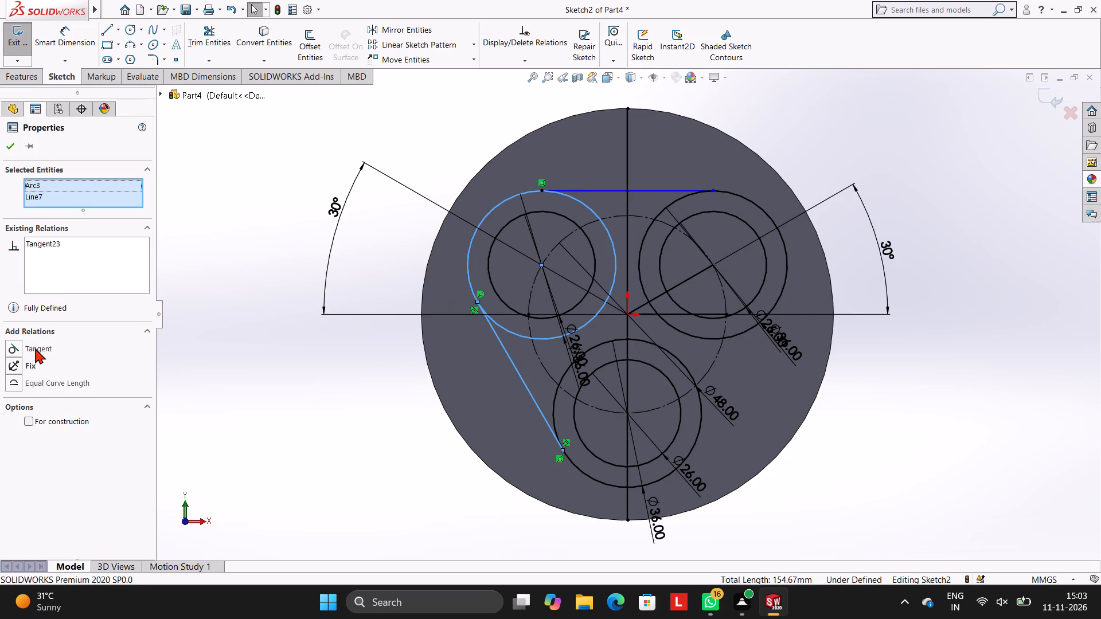
{"action": "left_click", "coordinate": [35, 348], "text": "ctrl"}
{"action": "key", "text": "Escape"}
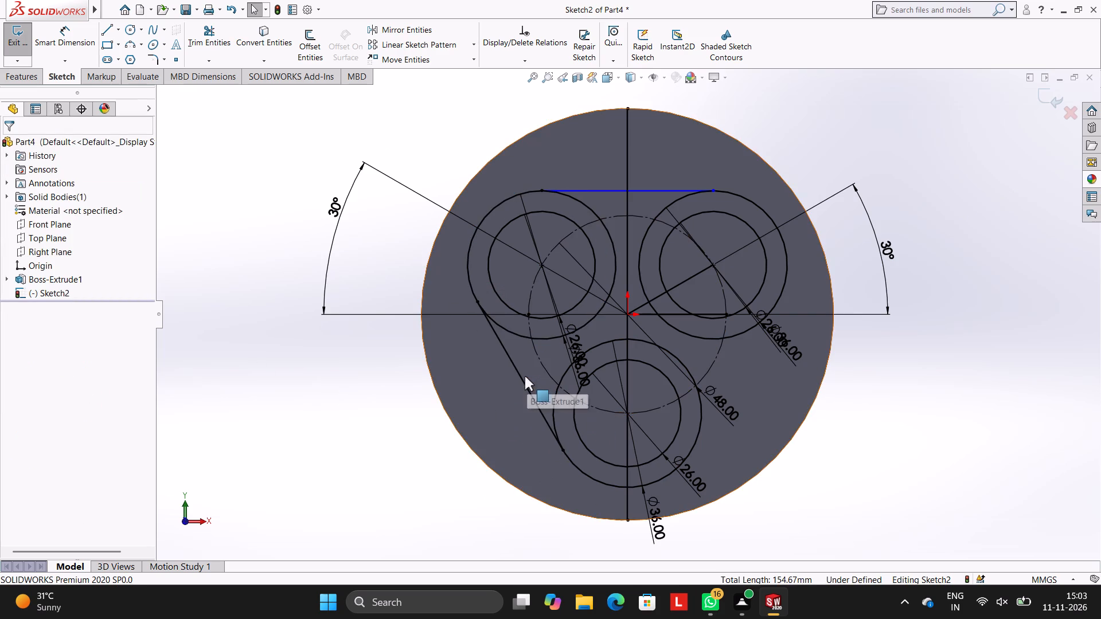
{"action": "left_click", "coordinate": [518, 375]}
{"action": "left_click", "coordinate": [587, 473], "text": "ctrl"}
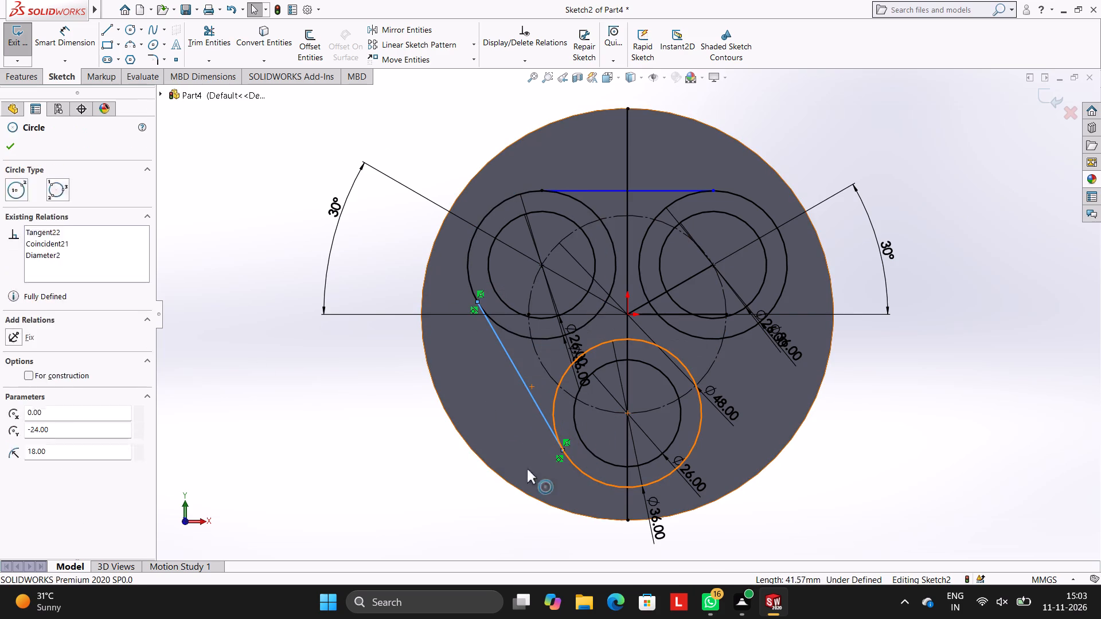
{"action": "left_click", "coordinate": [44, 346], "text": "ctrl"}
{"action": "key", "text": "Escape"}
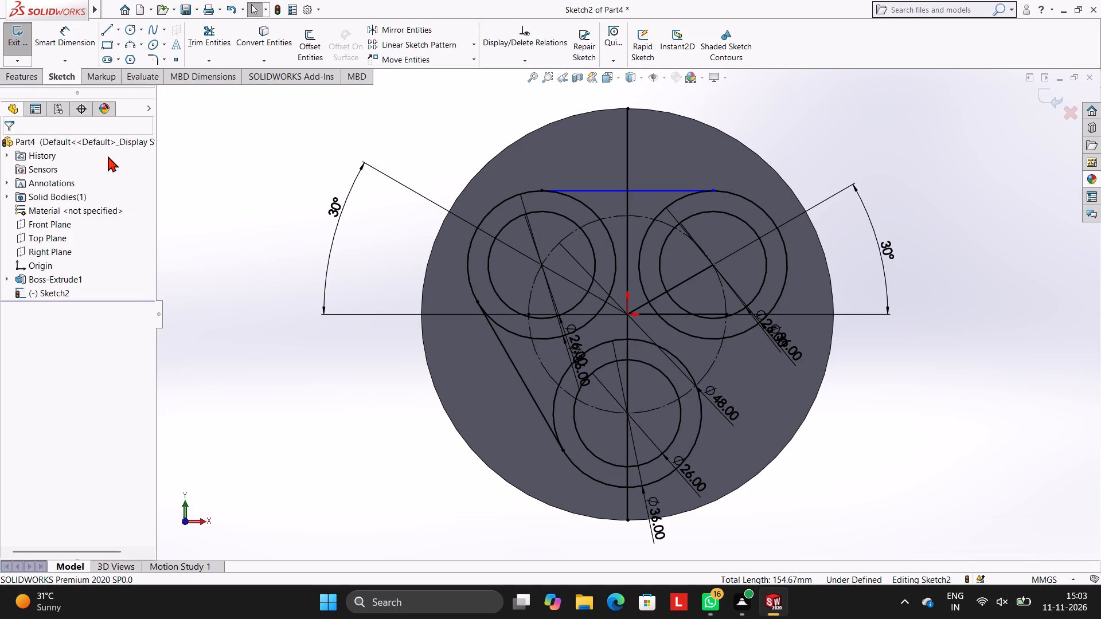
Draw a sloping line about 42 mm long joining the outer right sides of the upper-right and bottom 36 mm circles.
{"action": "left_click", "coordinate": [106, 28]}
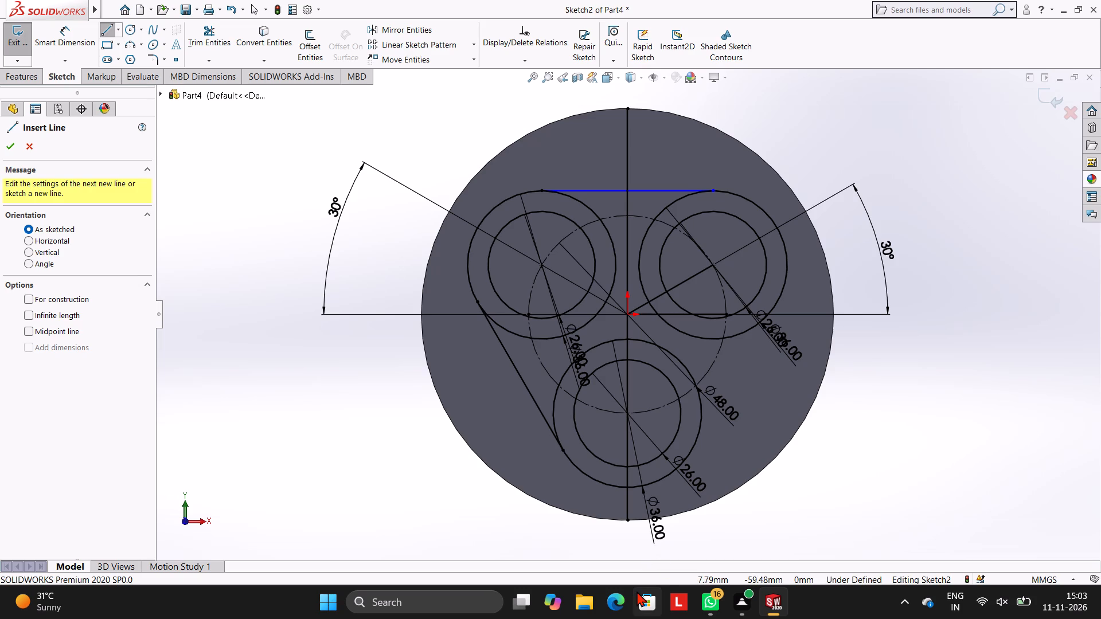
{"action": "left_click", "coordinate": [787, 280]}
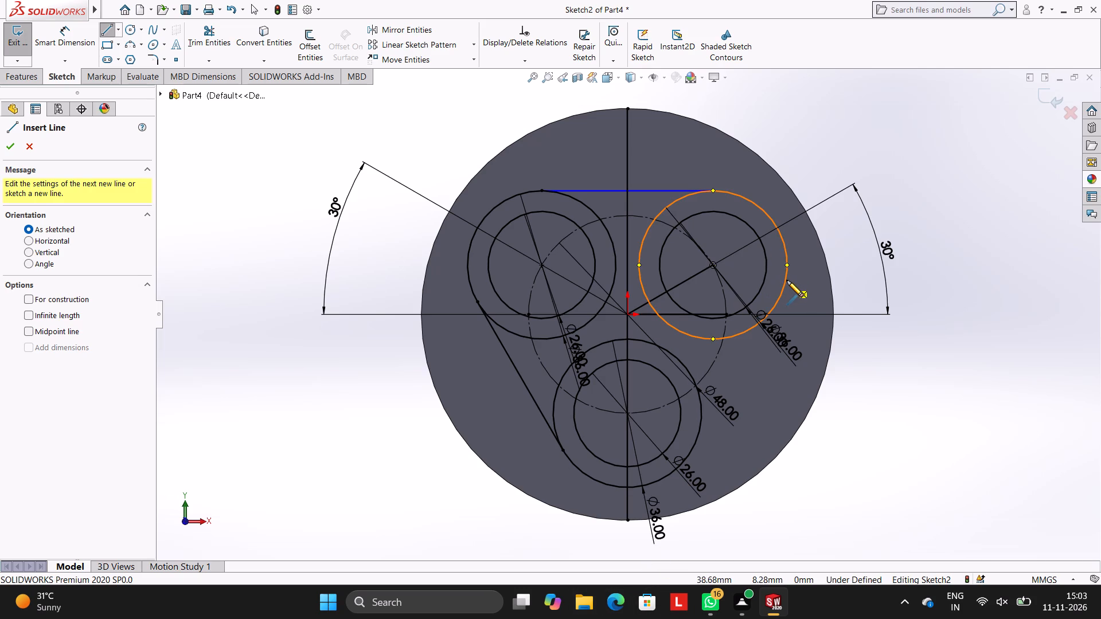
{"action": "left_click", "coordinate": [689, 456]}
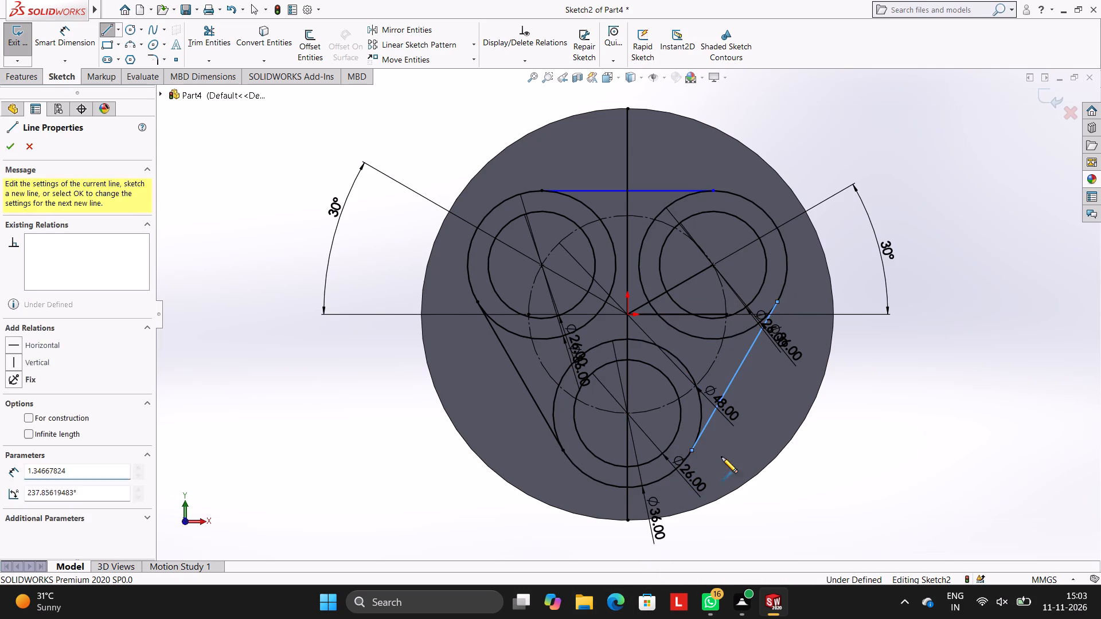
{"action": "key", "text": "Escape"}
{"action": "key", "text": "Escape"}
{"action": "key", "text": "Escape"}
{"action": "key", "text": "Escape"}
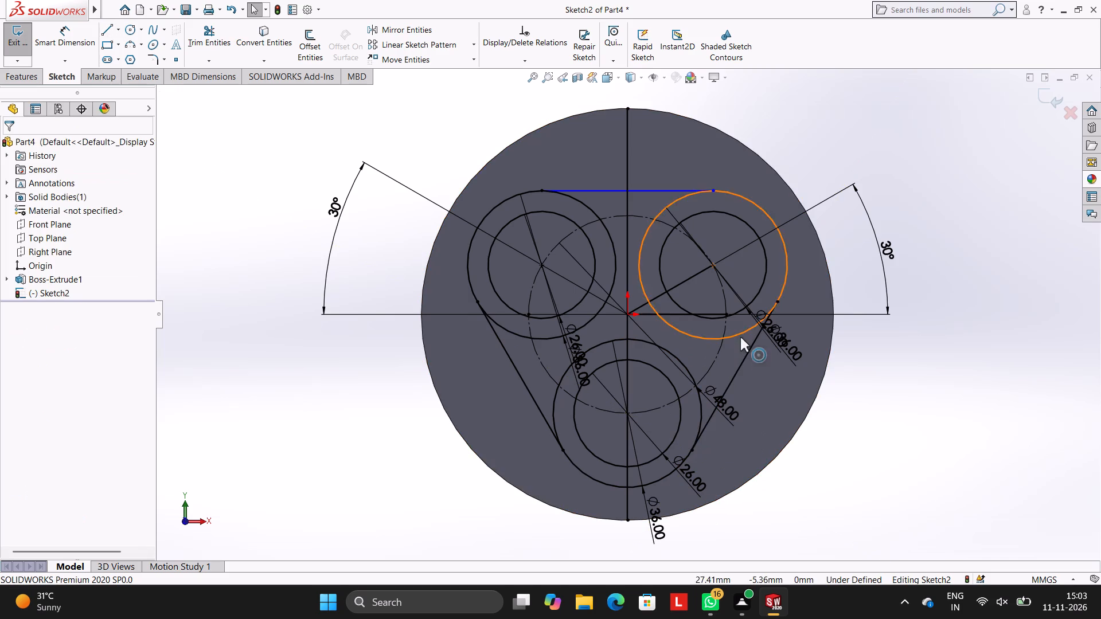
Apply tangent relations between the right sloping outer line and both the upper-right and bottom 36 mm circles.
{"action": "left_click", "coordinate": [745, 360]}
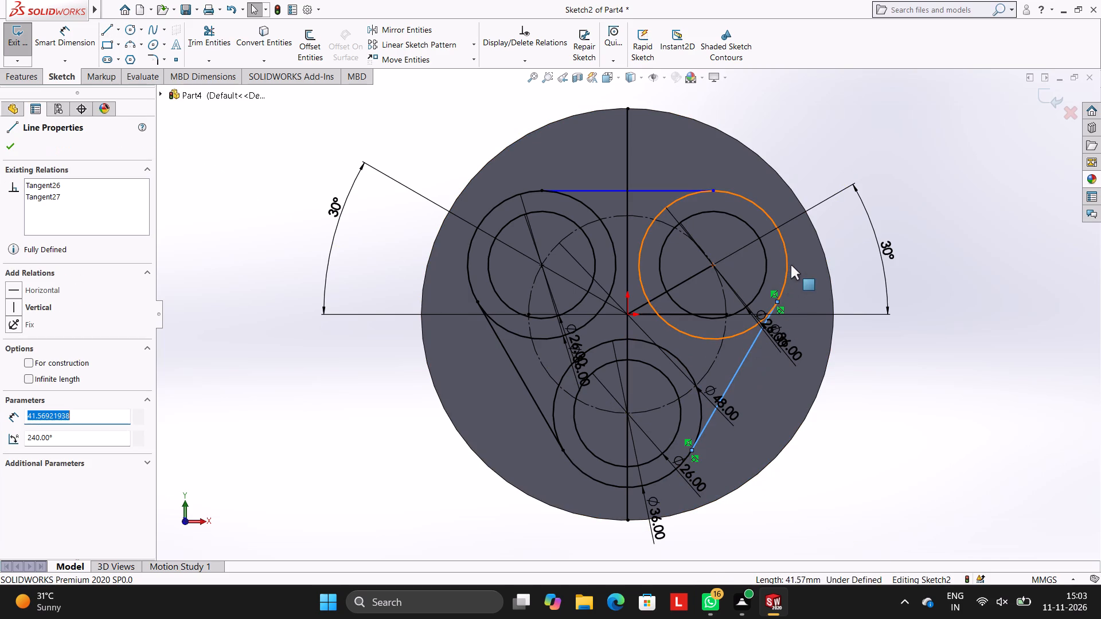
{"action": "left_click", "coordinate": [788, 265], "text": "ctrl"}
{"action": "left_click", "coordinate": [35, 350], "text": "ctrl"}
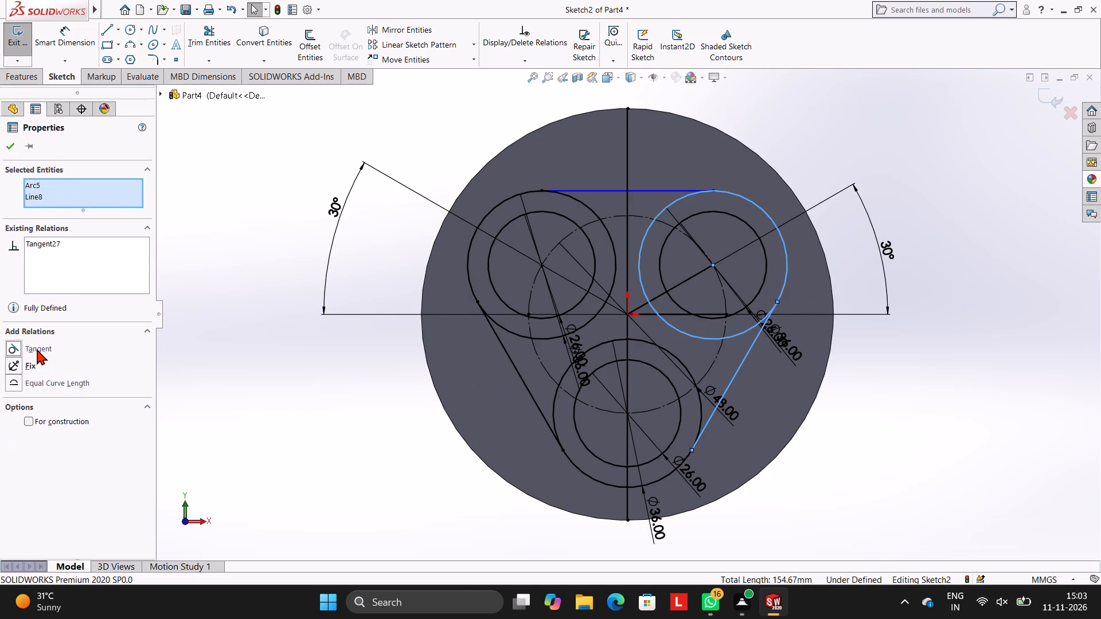
{"action": "key", "text": "Escape"}
{"action": "left_click", "coordinate": [736, 378]}
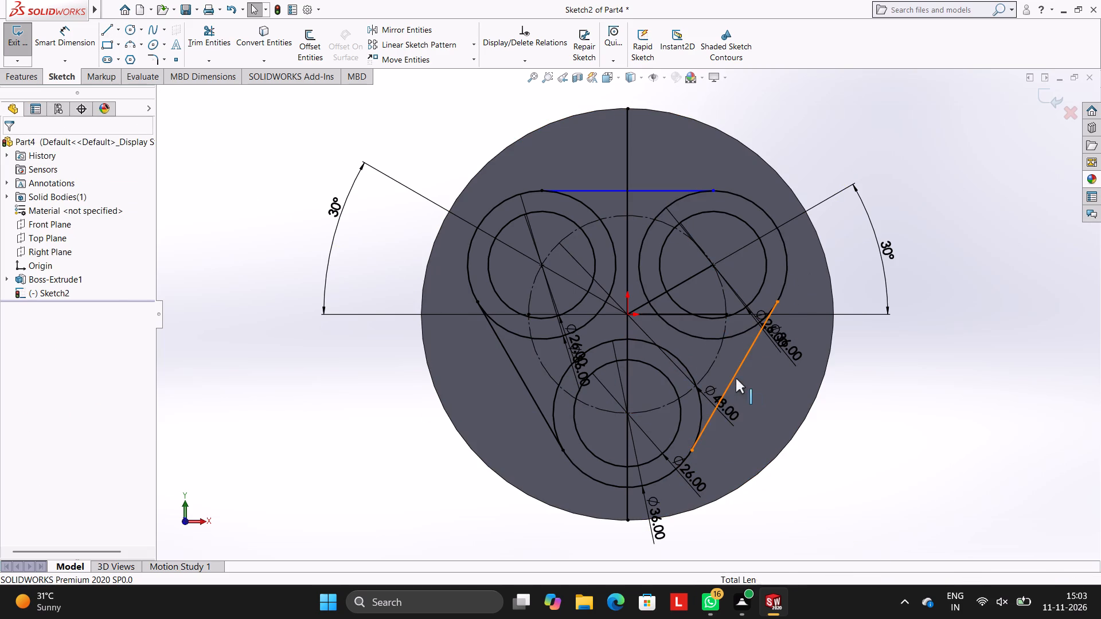
{"action": "left_click", "coordinate": [701, 415], "text": "ctrl"}
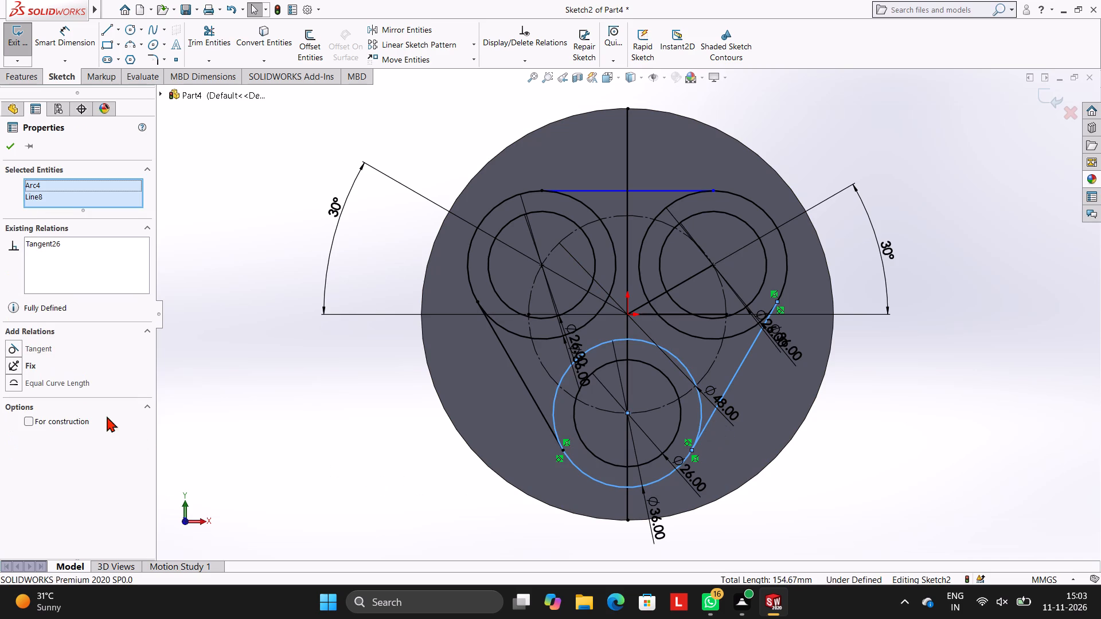
{"action": "left_click", "coordinate": [45, 350], "text": "ctrl"}
{"action": "key", "text": "Escape"}
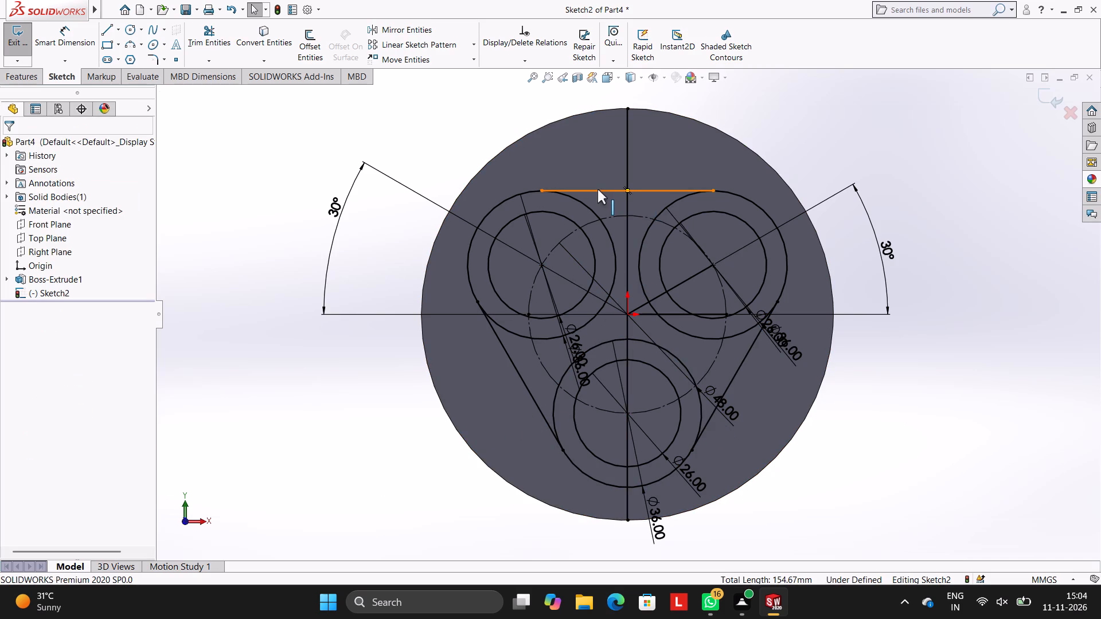
Make the top horizontal line tangent to the upper-left 36 mm circle.
{"action": "left_click", "coordinate": [577, 191]}
{"action": "left_click", "coordinate": [512, 195], "text": "ctrl"}
{"action": "left_click", "coordinate": [32, 346], "text": "ctrl"}
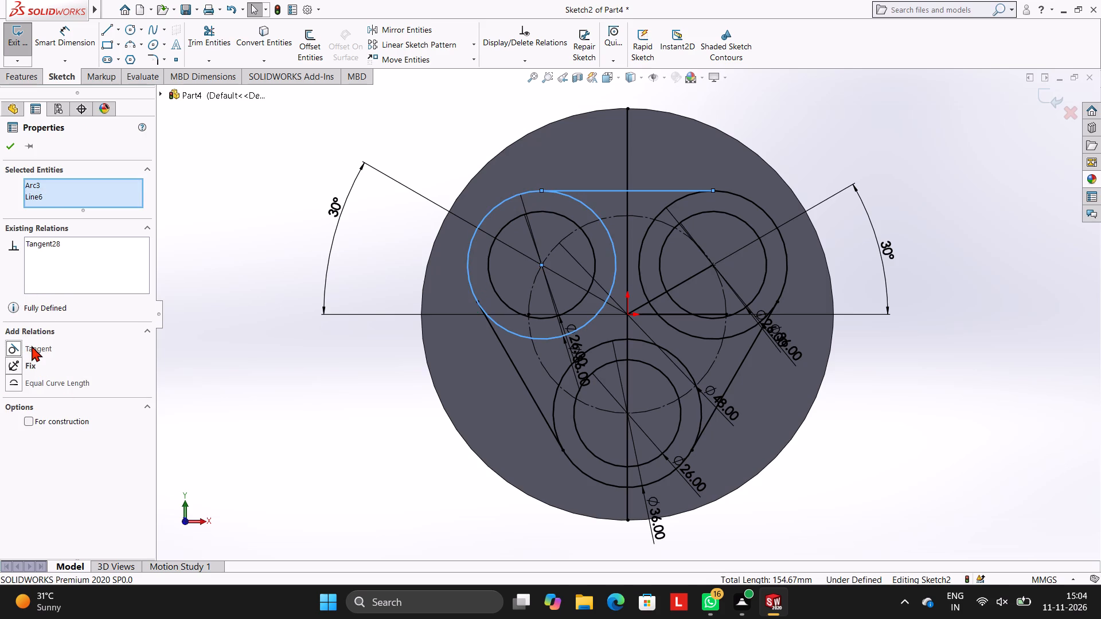
Make the top horizontal line tangent to the upper-right 36 mm circle.
{"action": "key", "text": "Escape"}
{"action": "key", "text": "Escape"}
{"action": "left_click", "coordinate": [644, 191]}
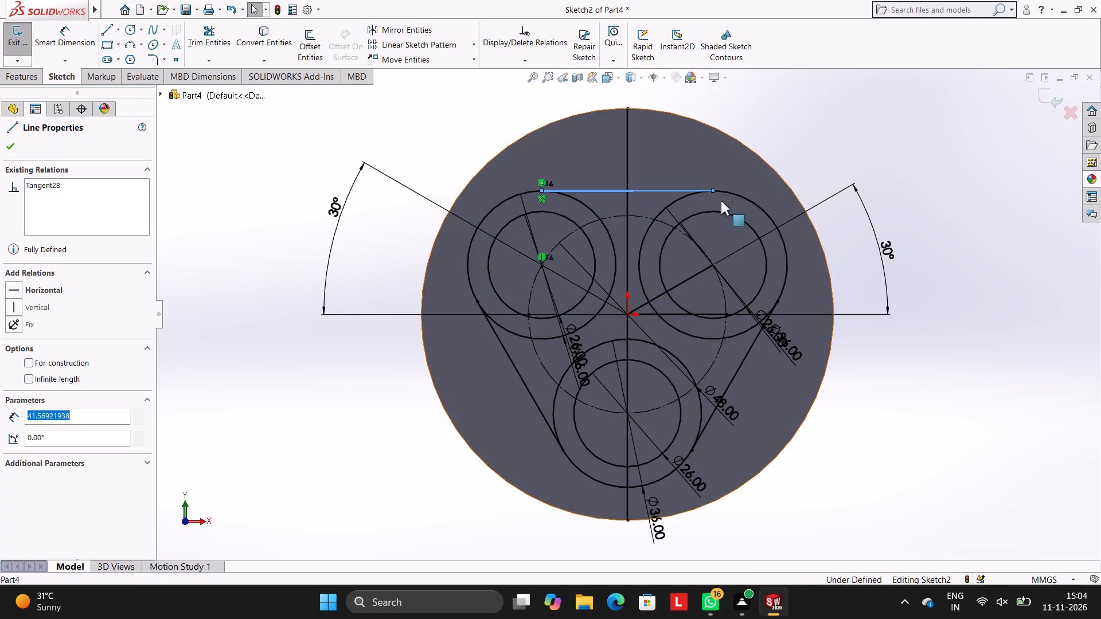
{"action": "left_click", "coordinate": [751, 199], "text": "ctrl"}
{"action": "left_click", "coordinate": [34, 348], "text": "ctrl"}
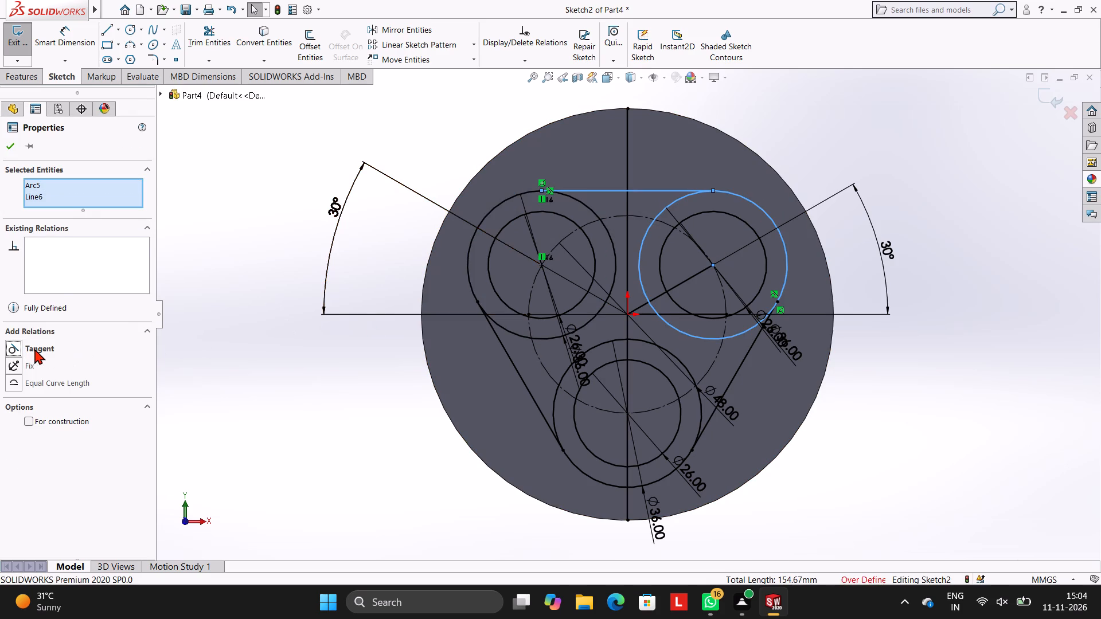
{"action": "key", "text": "Escape"}
{"action": "key", "text": "Escape"}
{"action": "key", "text": "Escape"}
{"action": "key", "text": "Escape"}
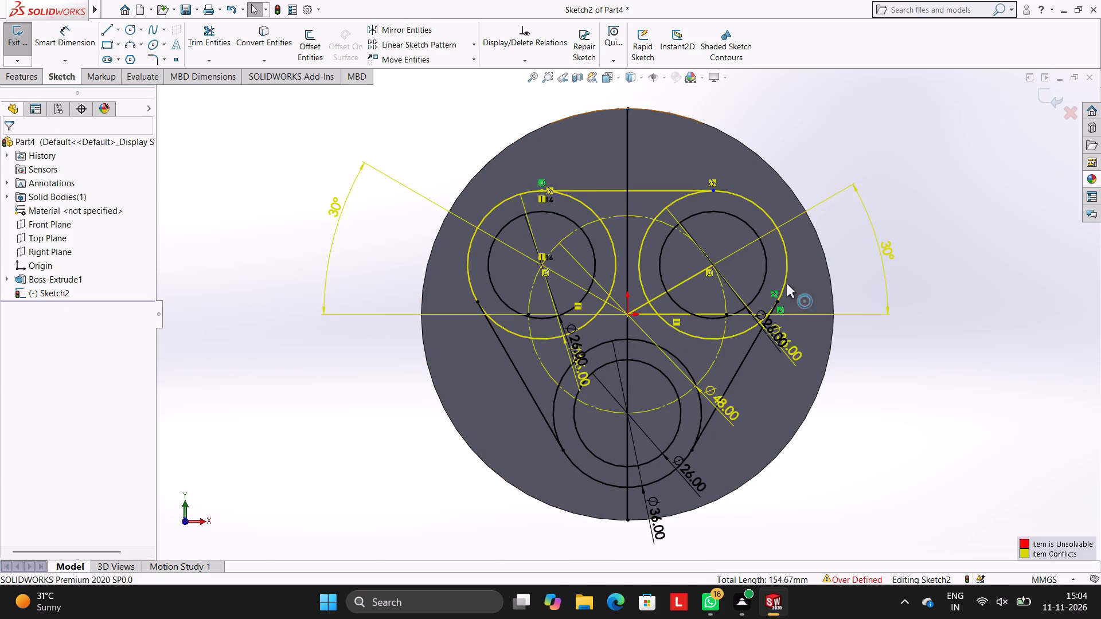
Delete the 30° angle dimension on the upper-right circle's side of the sketch.
{"action": "right_click", "coordinate": [881, 244]}
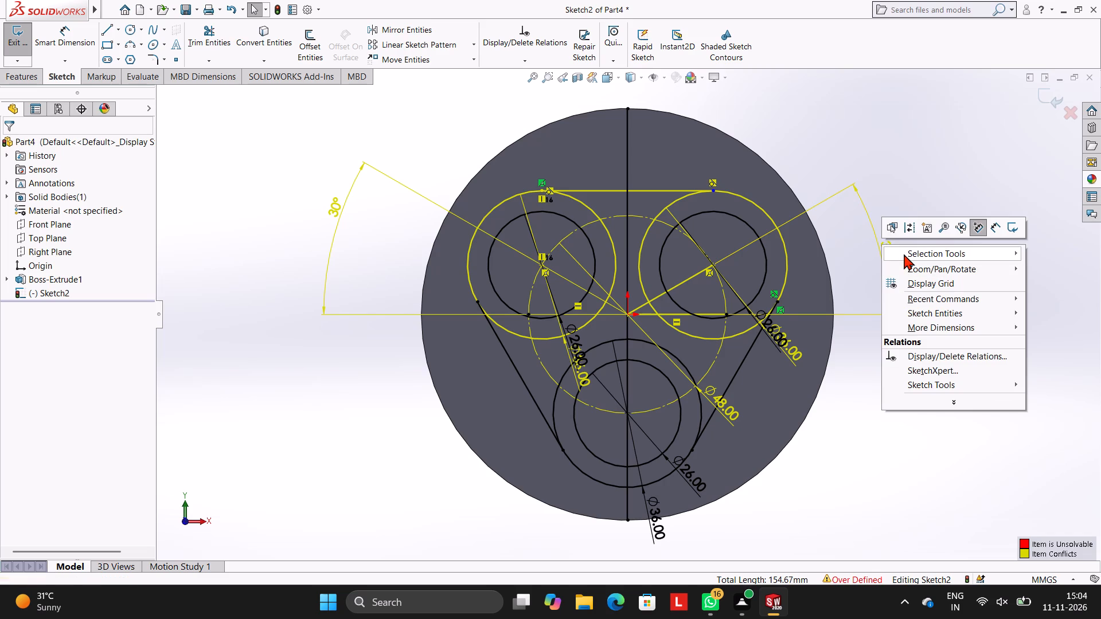
{"action": "key", "text": "Escape"}
{"action": "key", "text": "Escape"}
{"action": "right_click", "coordinate": [885, 245]}
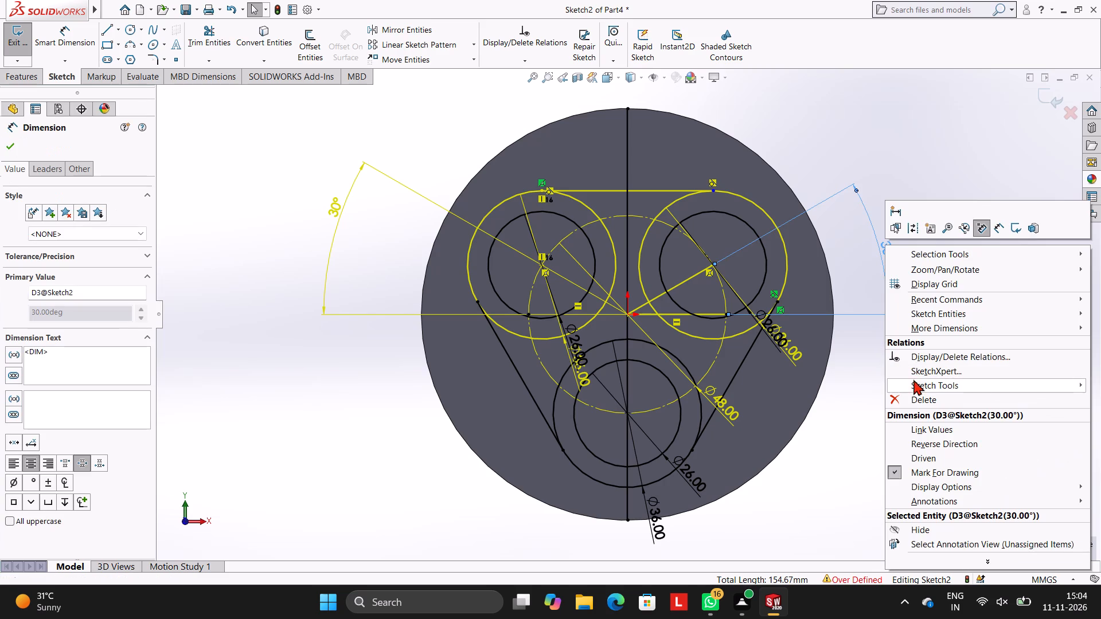
{"action": "left_click", "coordinate": [916, 394]}
{"action": "key", "text": "Escape"}
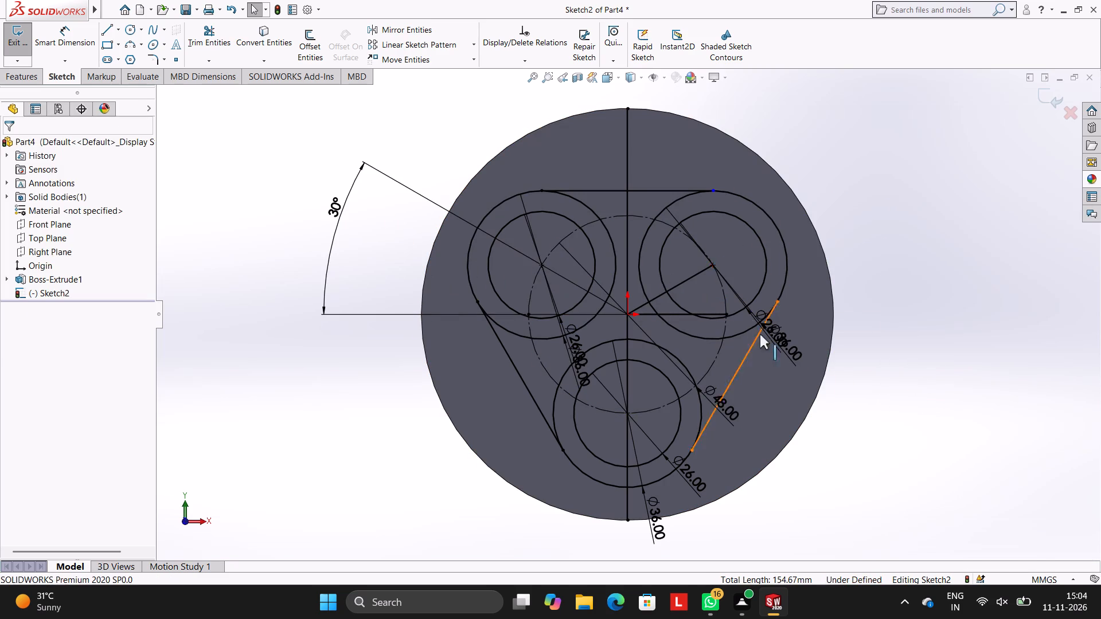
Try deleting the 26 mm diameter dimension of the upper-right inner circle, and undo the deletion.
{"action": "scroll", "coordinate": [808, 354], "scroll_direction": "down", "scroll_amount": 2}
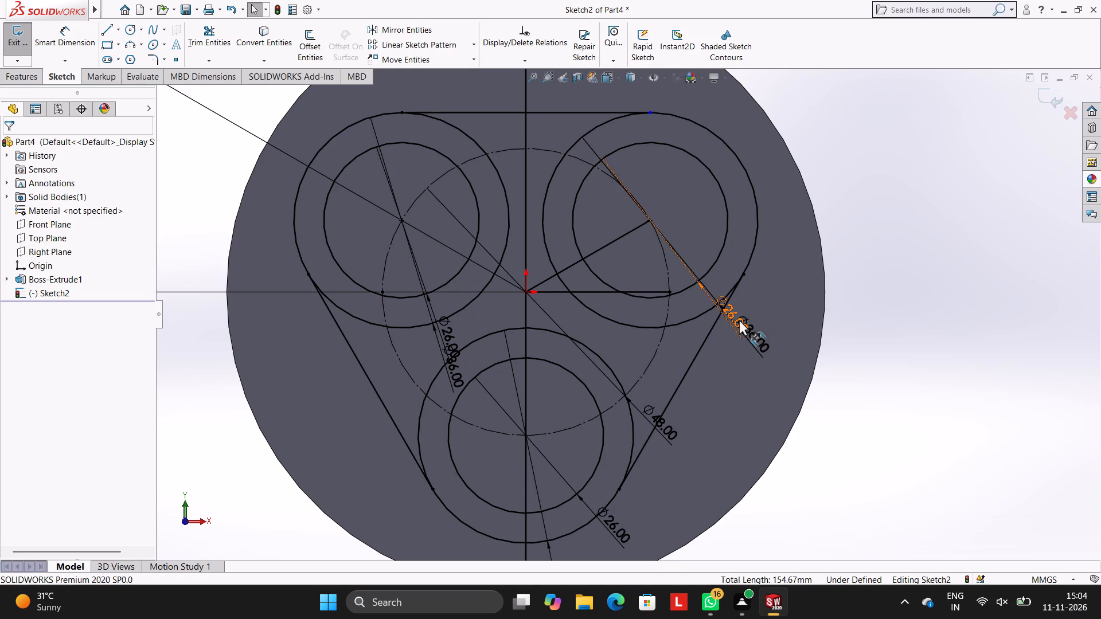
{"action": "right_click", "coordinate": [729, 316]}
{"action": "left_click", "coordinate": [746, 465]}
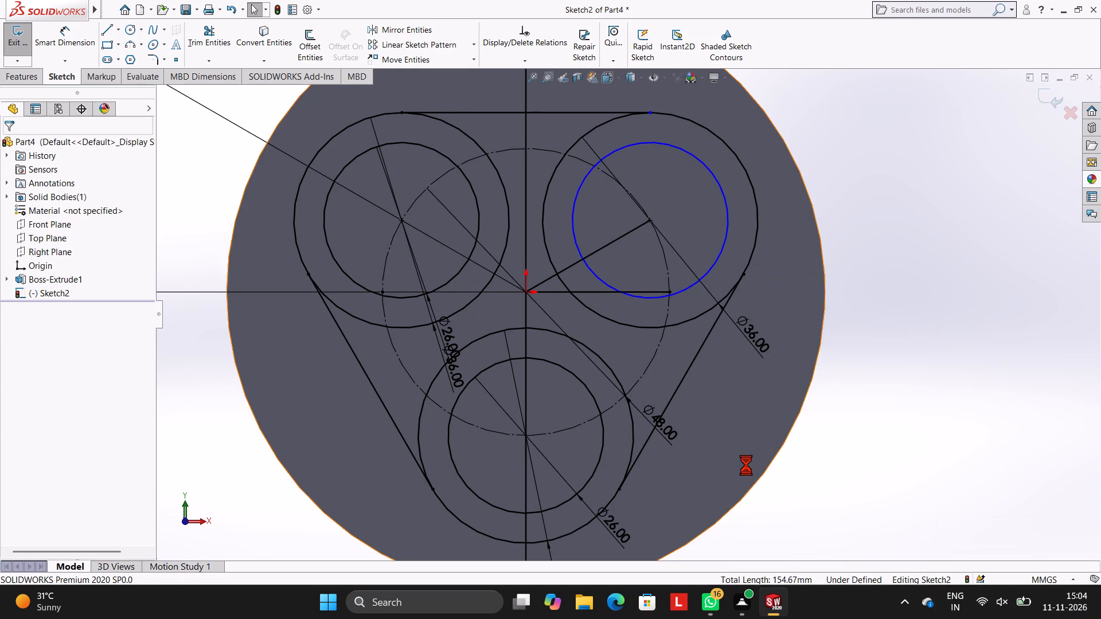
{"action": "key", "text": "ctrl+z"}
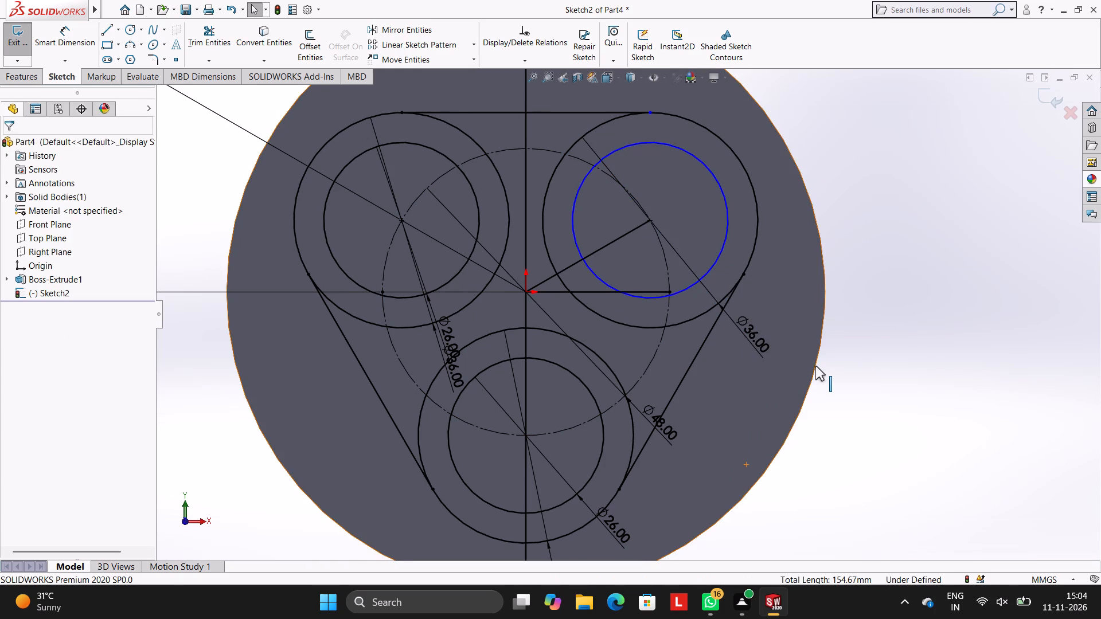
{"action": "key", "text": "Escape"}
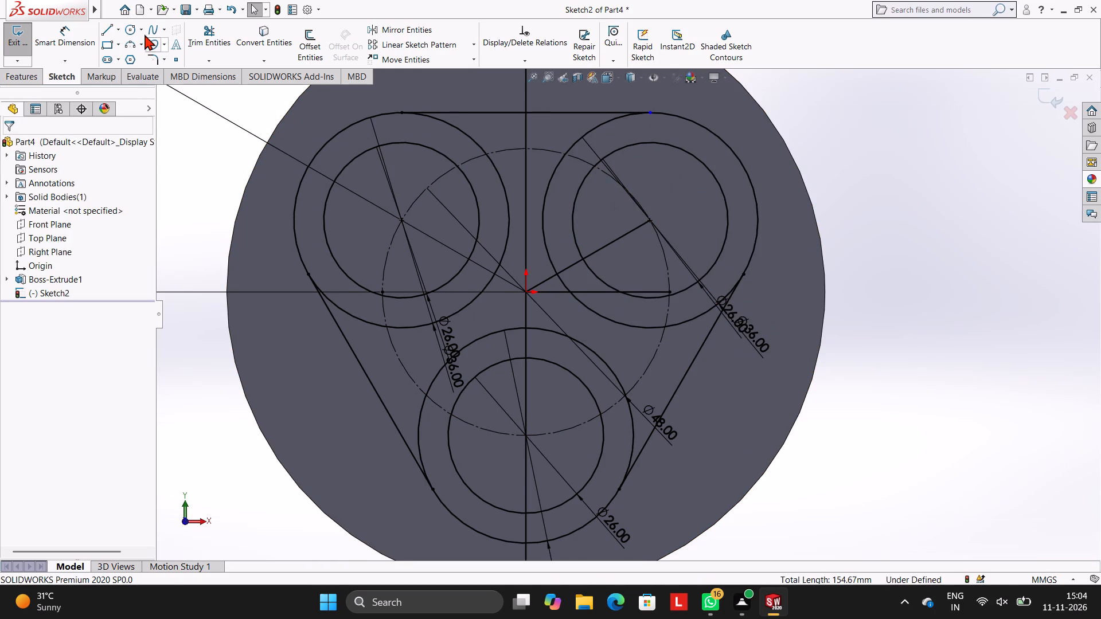
Add an 18 mm vertical dimension between the top line's right endpoint and the upper-right circles' centre.
{"action": "left_click", "coordinate": [64, 26]}
{"action": "left_click", "coordinate": [649, 113]}
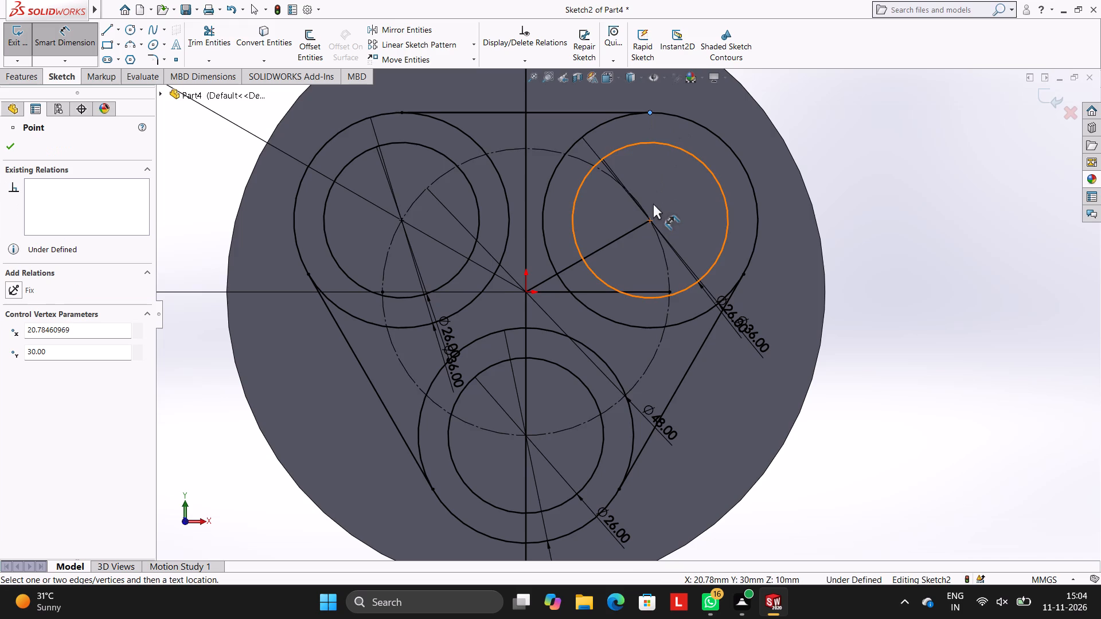
{"action": "left_click", "coordinate": [650, 221]}
{"action": "left_click", "coordinate": [915, 201]}
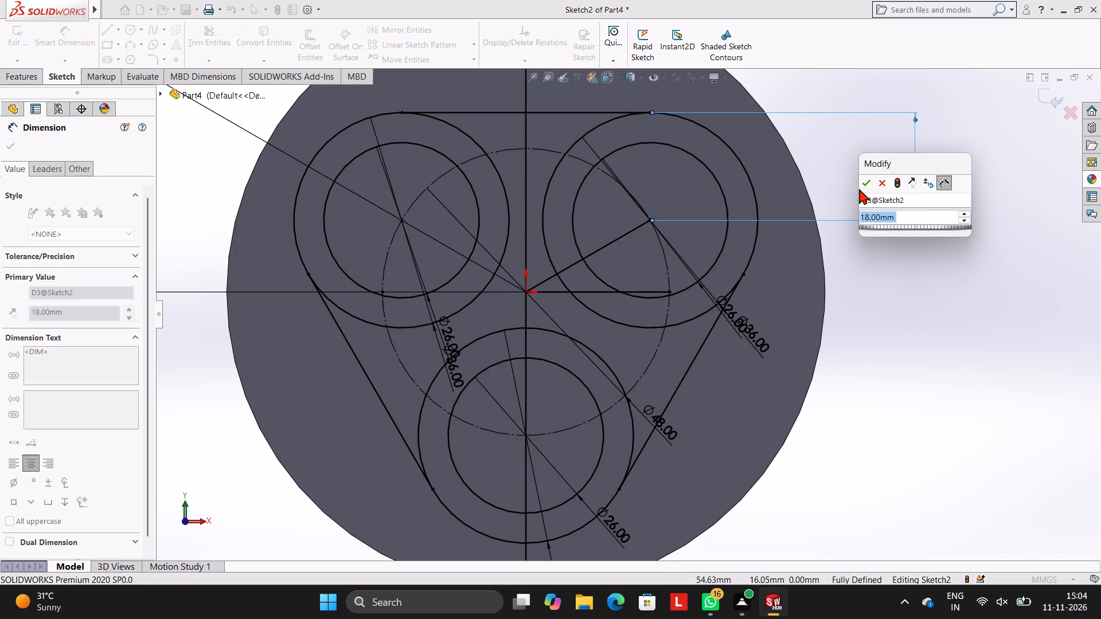
{"action": "left_click", "coordinate": [865, 177]}
{"action": "left_click", "coordinate": [857, 165]}
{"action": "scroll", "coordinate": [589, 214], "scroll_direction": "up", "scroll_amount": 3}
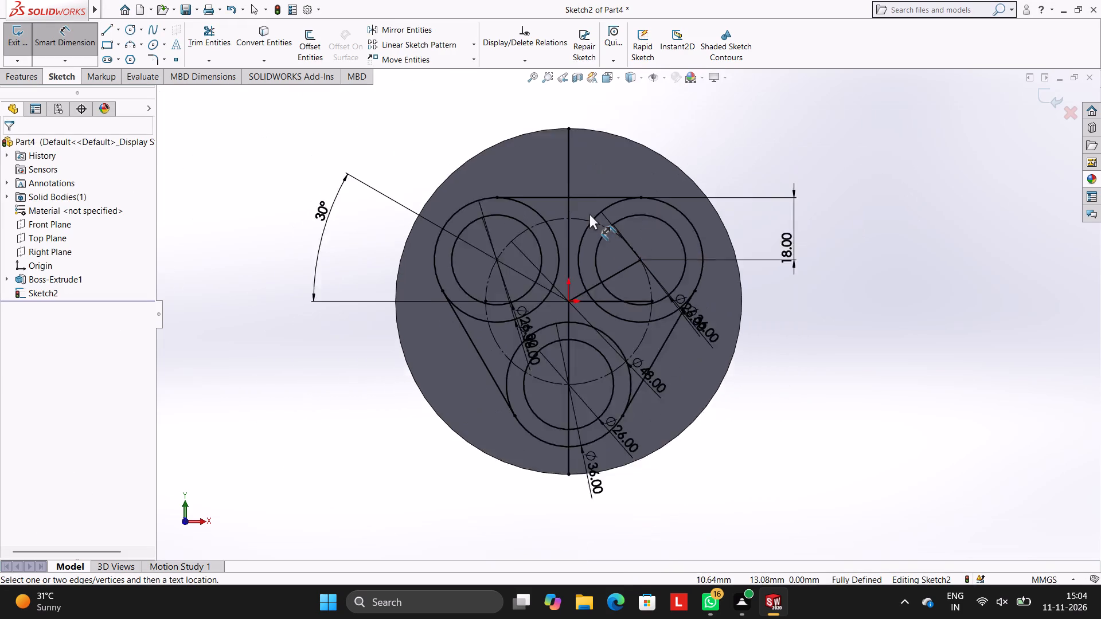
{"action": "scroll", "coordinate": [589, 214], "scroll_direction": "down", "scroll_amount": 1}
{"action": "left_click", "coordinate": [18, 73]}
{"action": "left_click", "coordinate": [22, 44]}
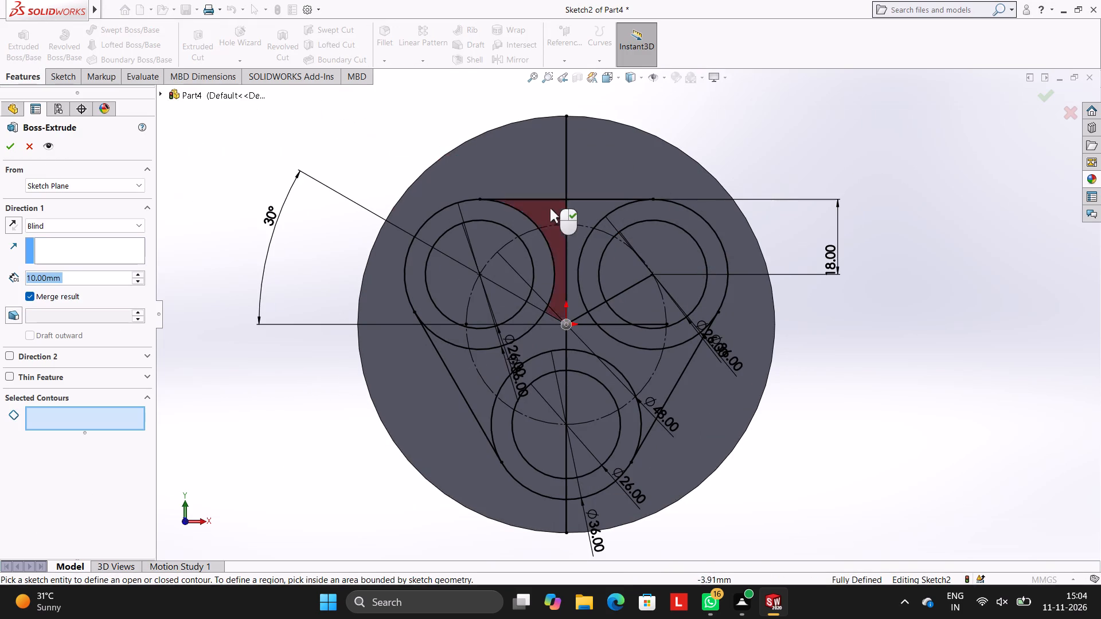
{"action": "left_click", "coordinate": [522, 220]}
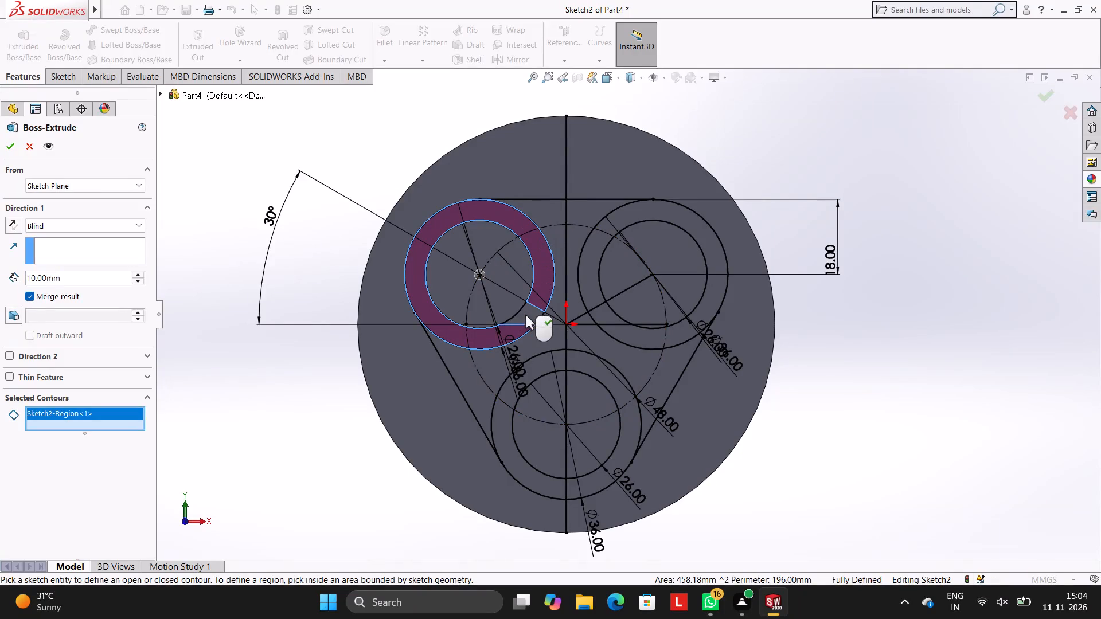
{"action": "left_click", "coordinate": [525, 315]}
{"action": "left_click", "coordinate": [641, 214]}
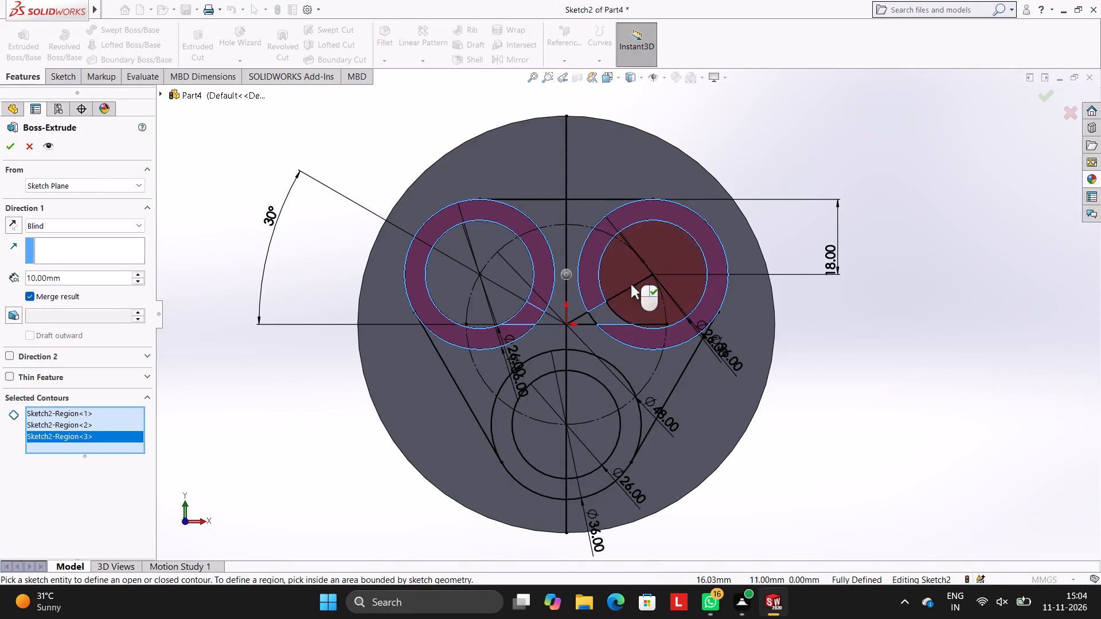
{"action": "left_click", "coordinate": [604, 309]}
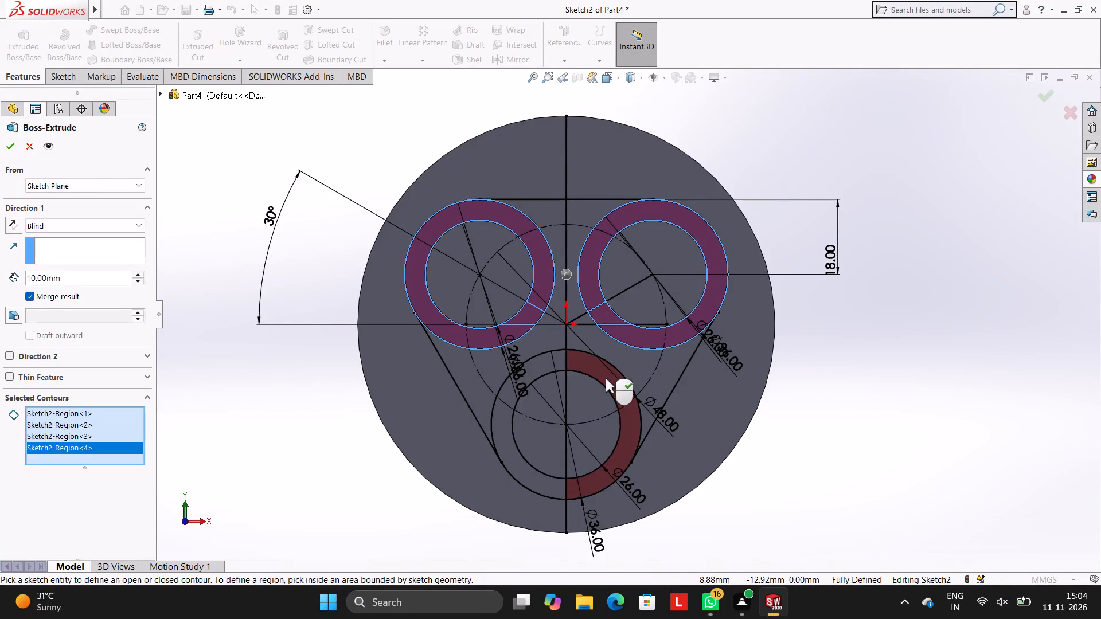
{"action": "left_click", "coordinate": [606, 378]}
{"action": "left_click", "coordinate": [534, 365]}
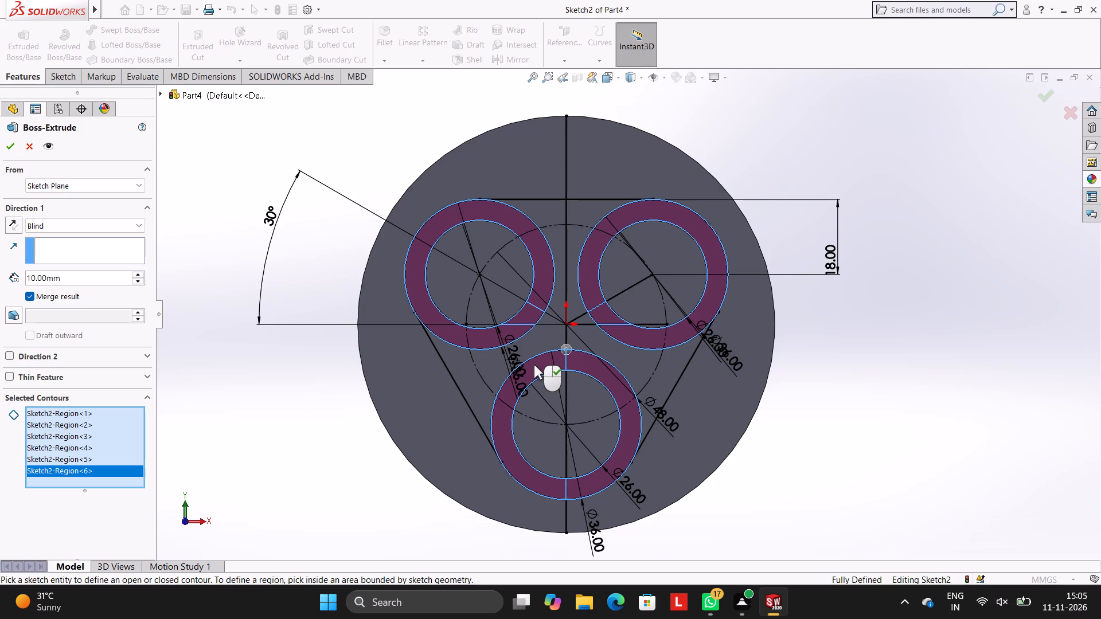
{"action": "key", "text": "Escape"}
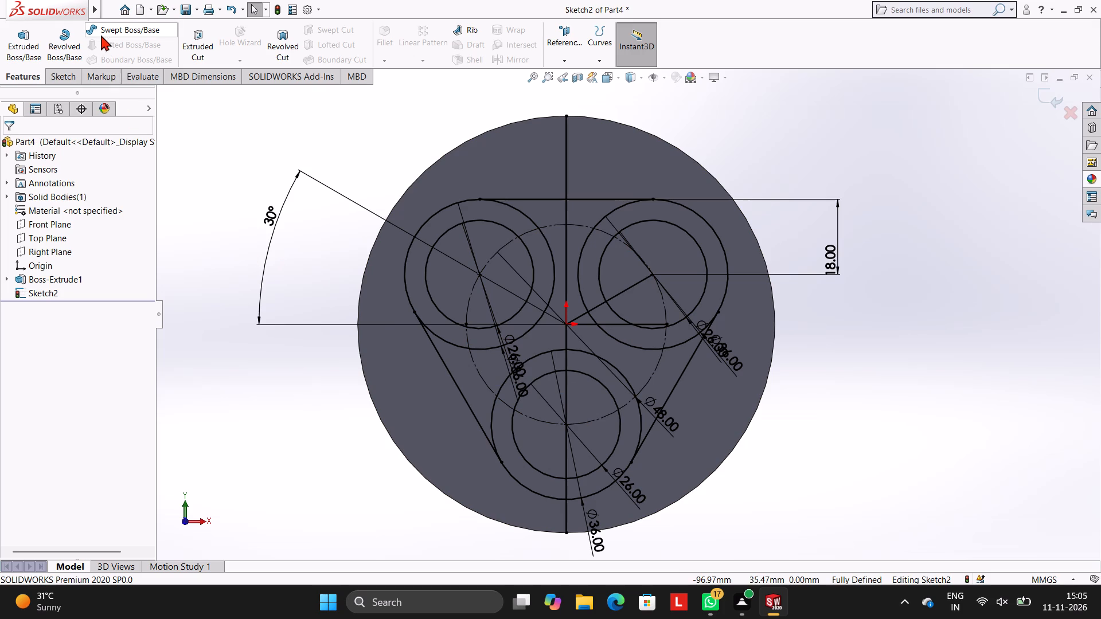
Draw a 5 mm line perpendicular to the left sloping outer line, running inward from its midpoint.
{"action": "left_click", "coordinate": [64, 80]}
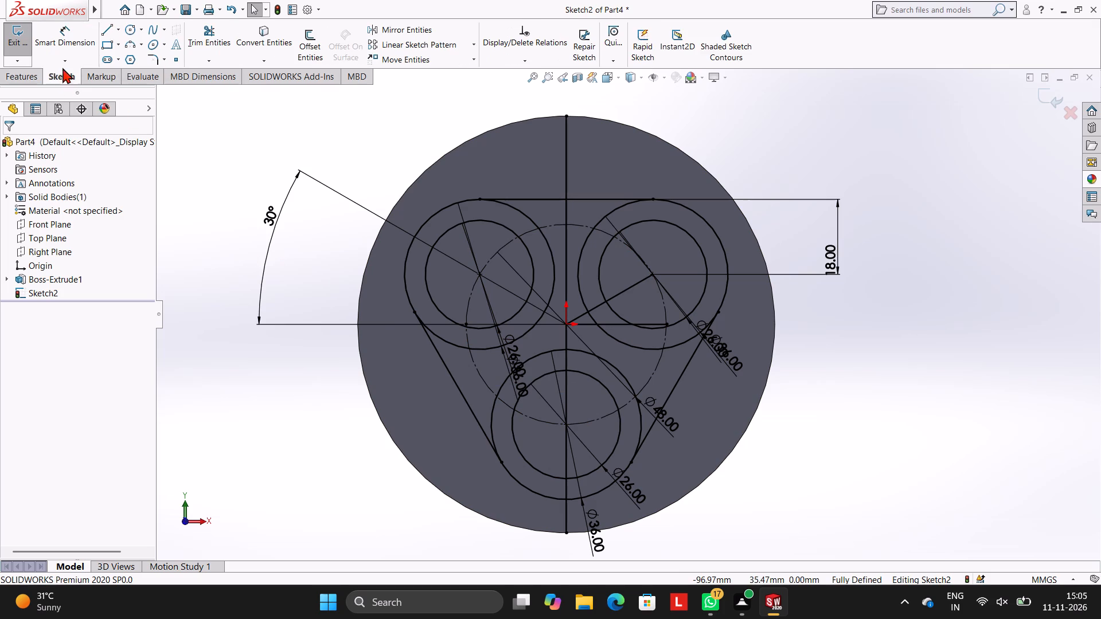
{"action": "left_click", "coordinate": [110, 29]}
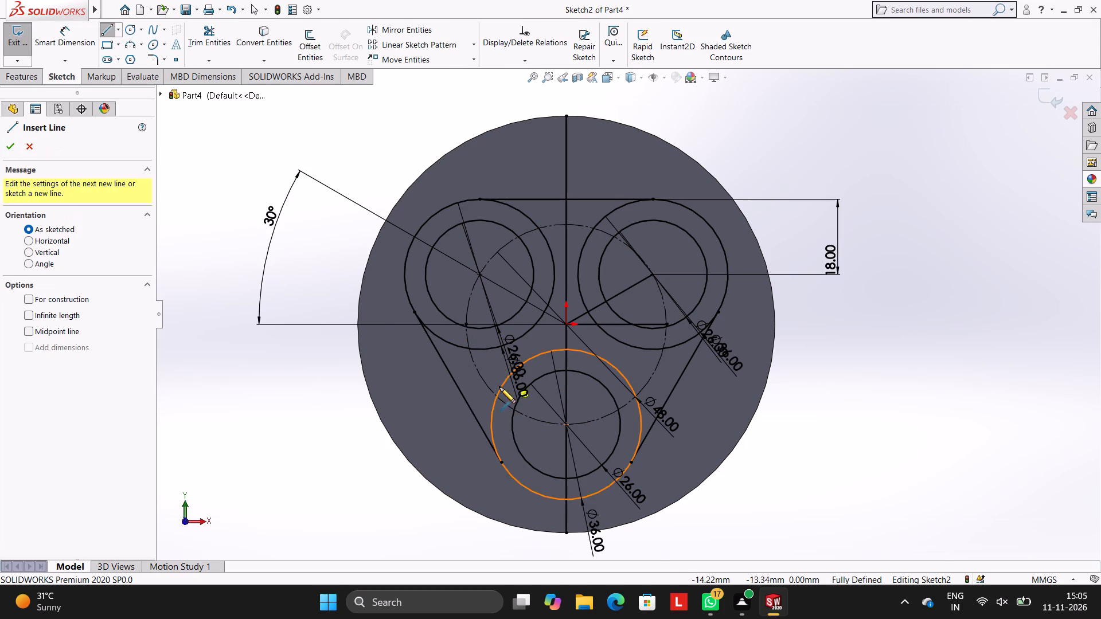
{"action": "left_click", "coordinate": [457, 386]}
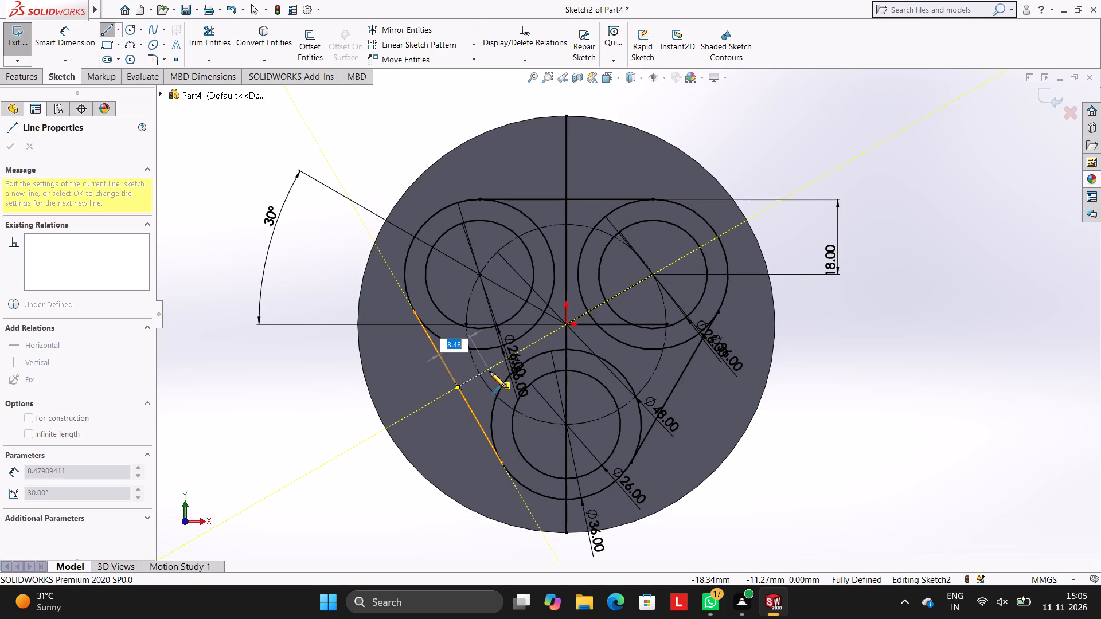
{"action": "key", "text": "5"}
{"action": "key", "text": "Return"}
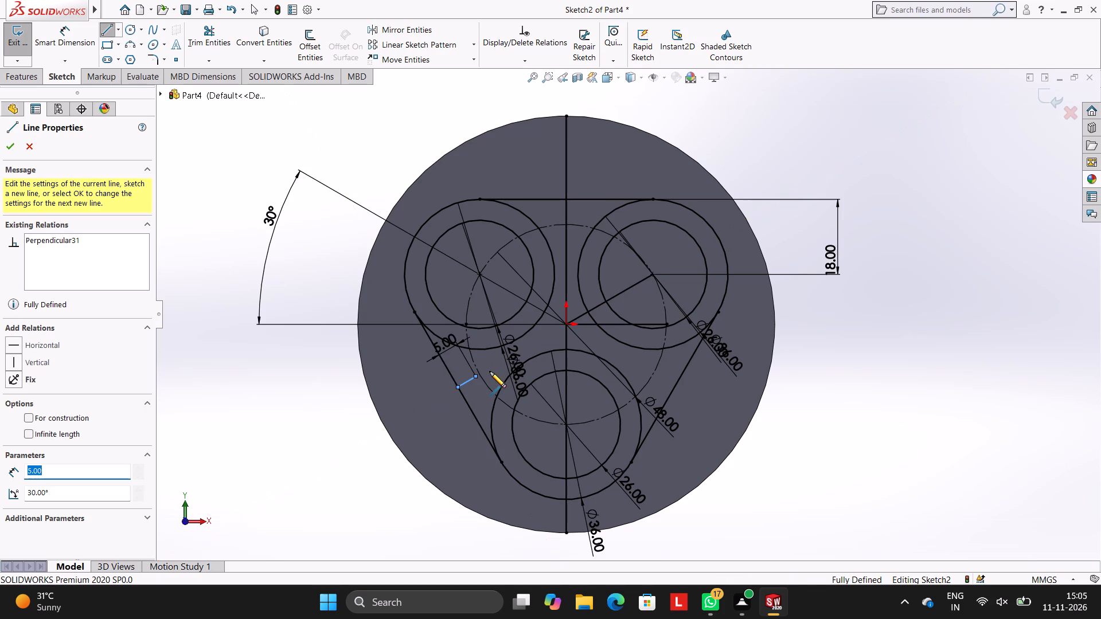
Draw lines parallel to the left sloping line from the 5 mm line's inner end, about 51 mm upward and about 30 mm downward.
{"action": "left_click", "coordinate": [371, 191]}
{"action": "key", "text": "Escape"}
{"action": "key", "text": "Escape"}
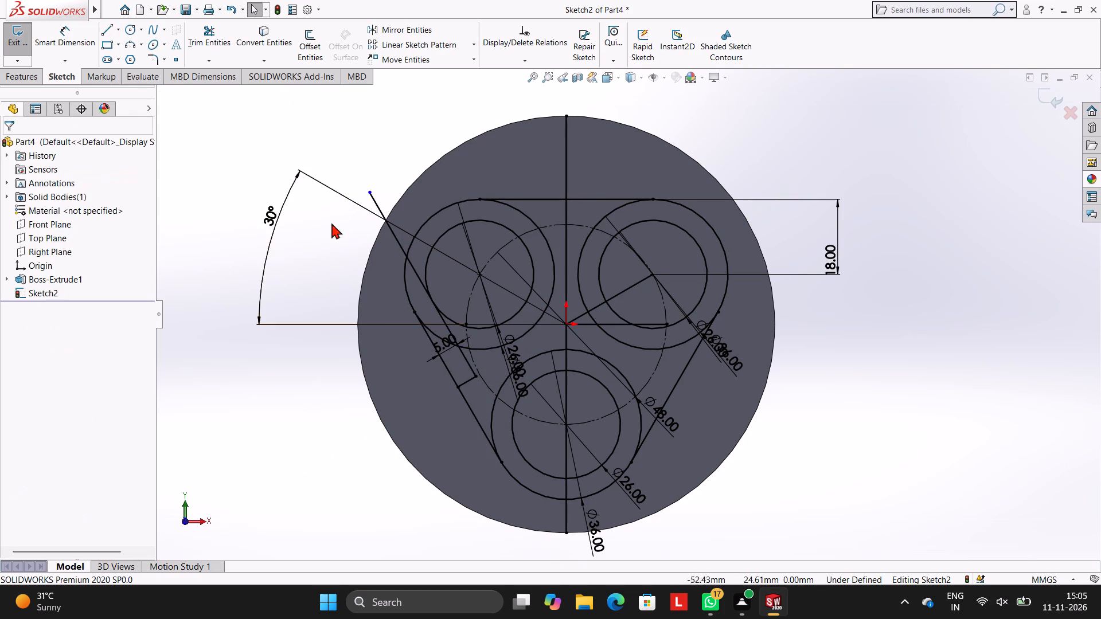
{"action": "left_click", "coordinate": [108, 23]}
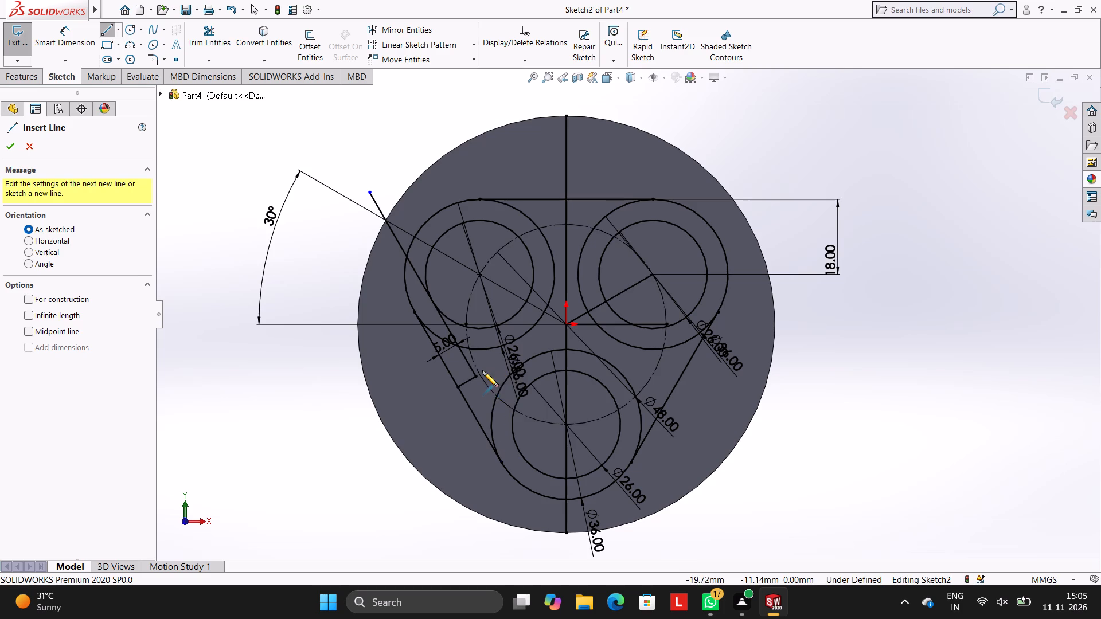
{"action": "left_click", "coordinate": [475, 377]}
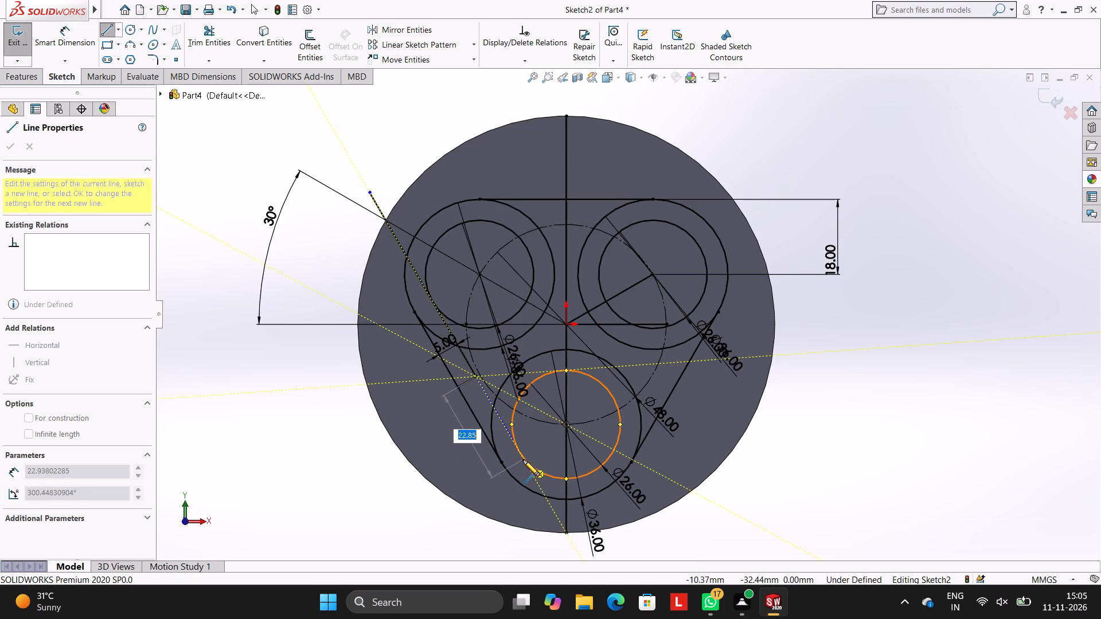
{"action": "left_click", "coordinate": [540, 484]}
{"action": "key", "text": "Escape"}
{"action": "key", "text": "Escape"}
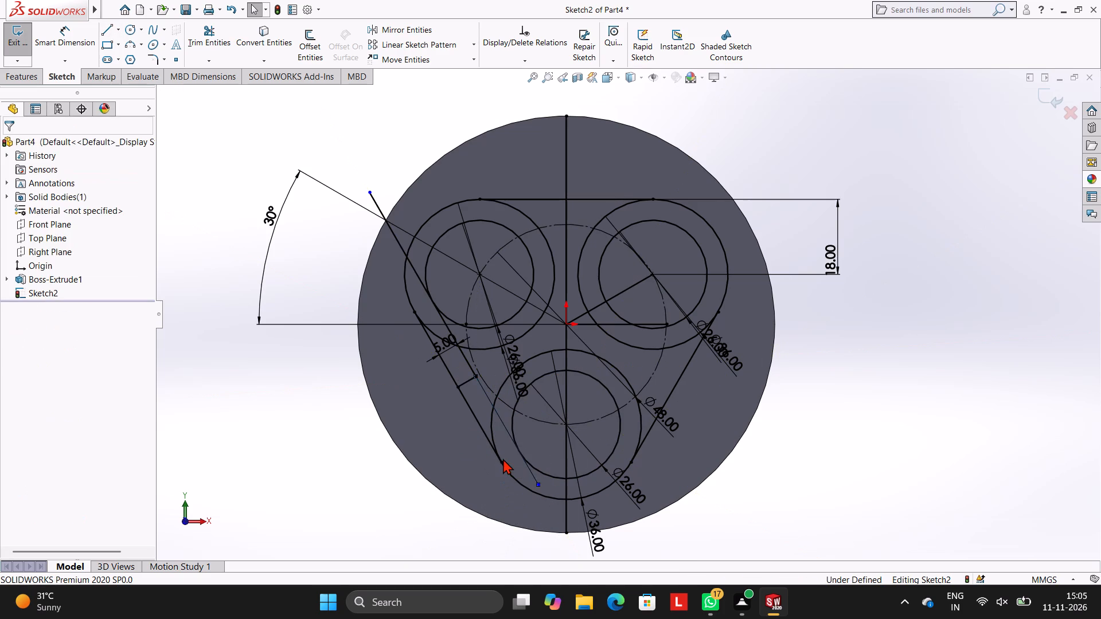
{"action": "key", "text": "Escape"}
{"action": "key", "text": "Escape"}
{"action": "key", "text": "Escape"}
Trim the left inner parallel line back to the upper-left and bottom 36 mm circles and remove the 5 mm connecting line.
{"action": "left_click", "coordinate": [222, 37]}
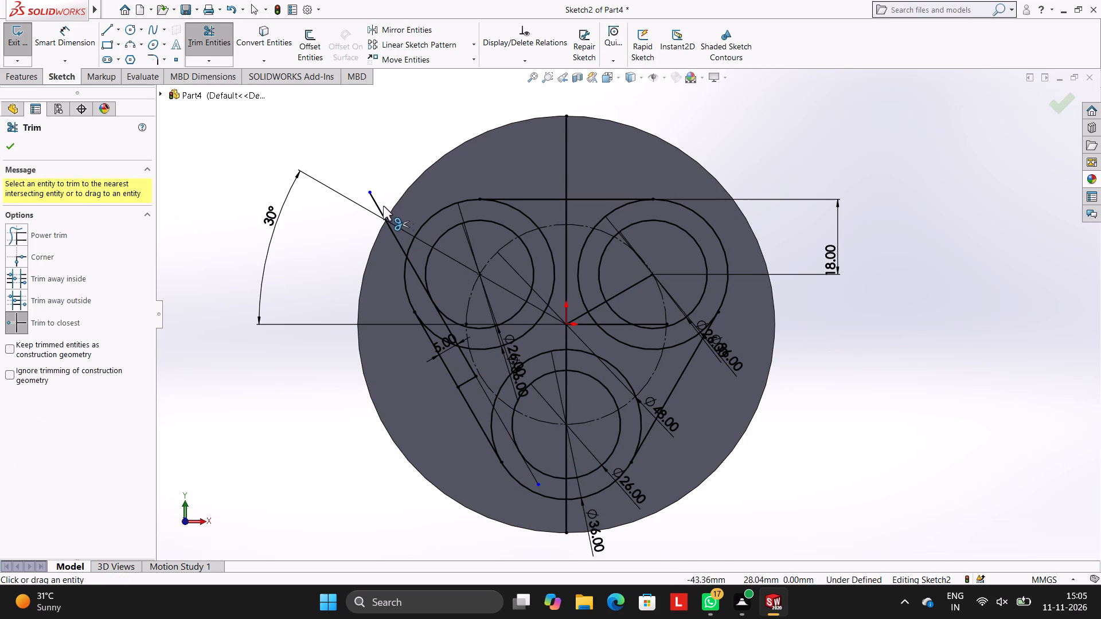
{"action": "left_click", "coordinate": [375, 199]}
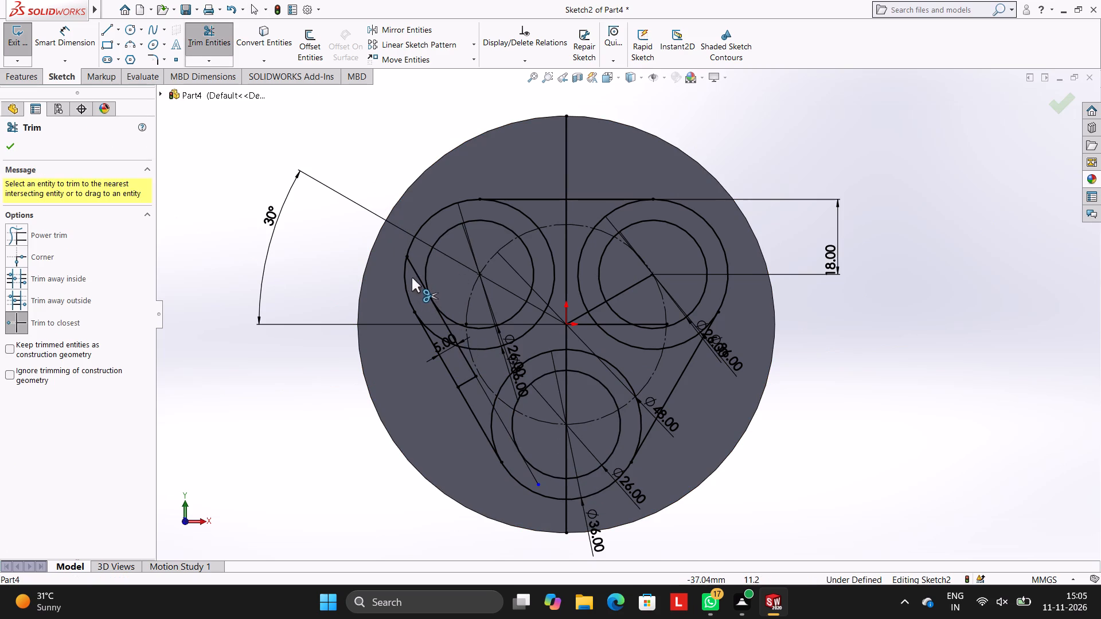
{"action": "left_click", "coordinate": [416, 271]}
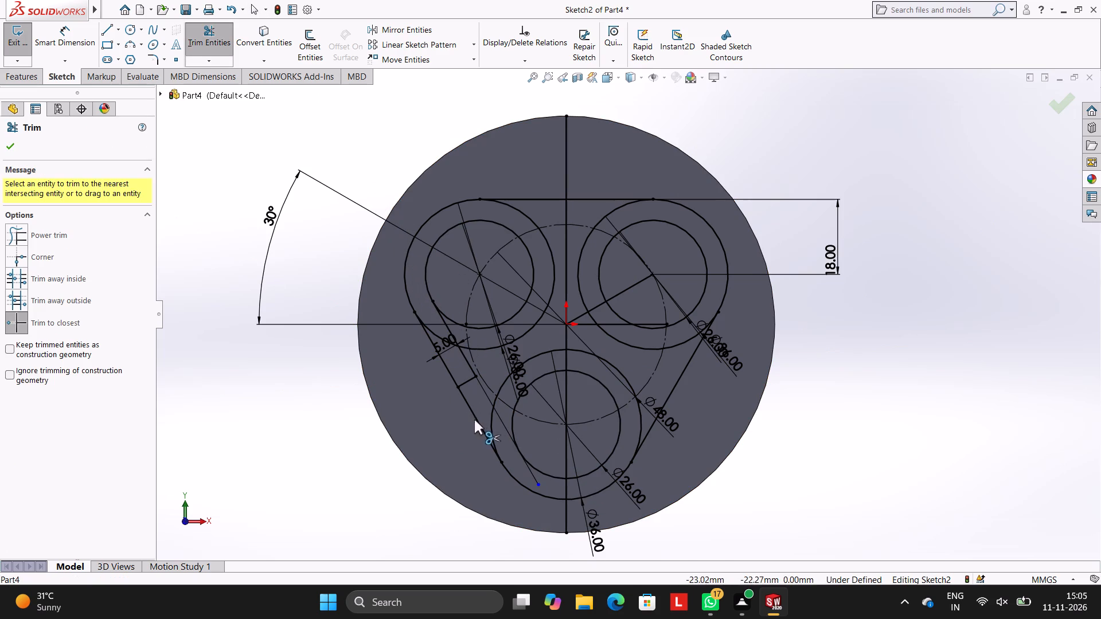
{"action": "left_click", "coordinate": [532, 477]}
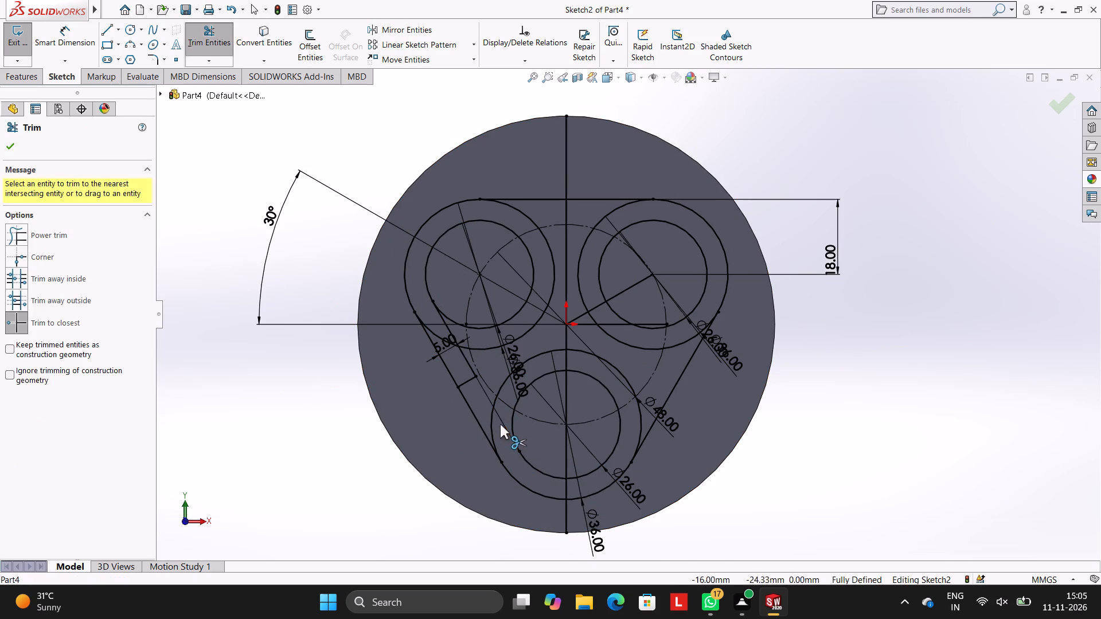
{"action": "left_click", "coordinate": [500, 424]}
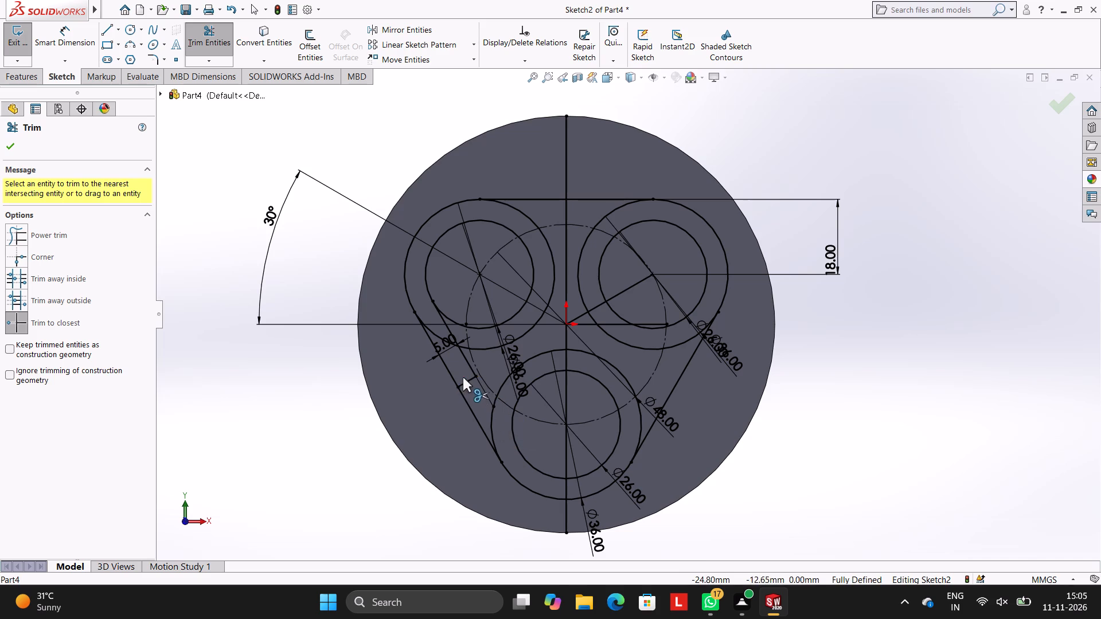
{"action": "left_click", "coordinate": [464, 382]}
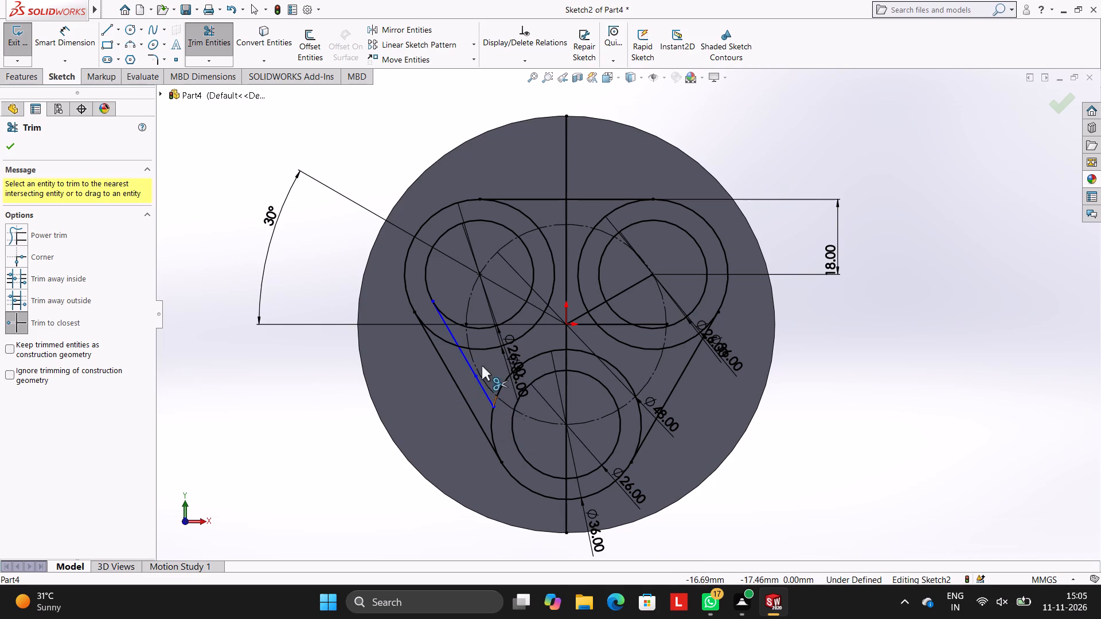
{"action": "left_click", "coordinate": [451, 334]}
Draw a 5 mm line perpendicular to the right sloping outer line, running inward from its midpoint.
{"action": "scroll", "coordinate": [541, 376], "scroll_direction": "down", "scroll_amount": 2}
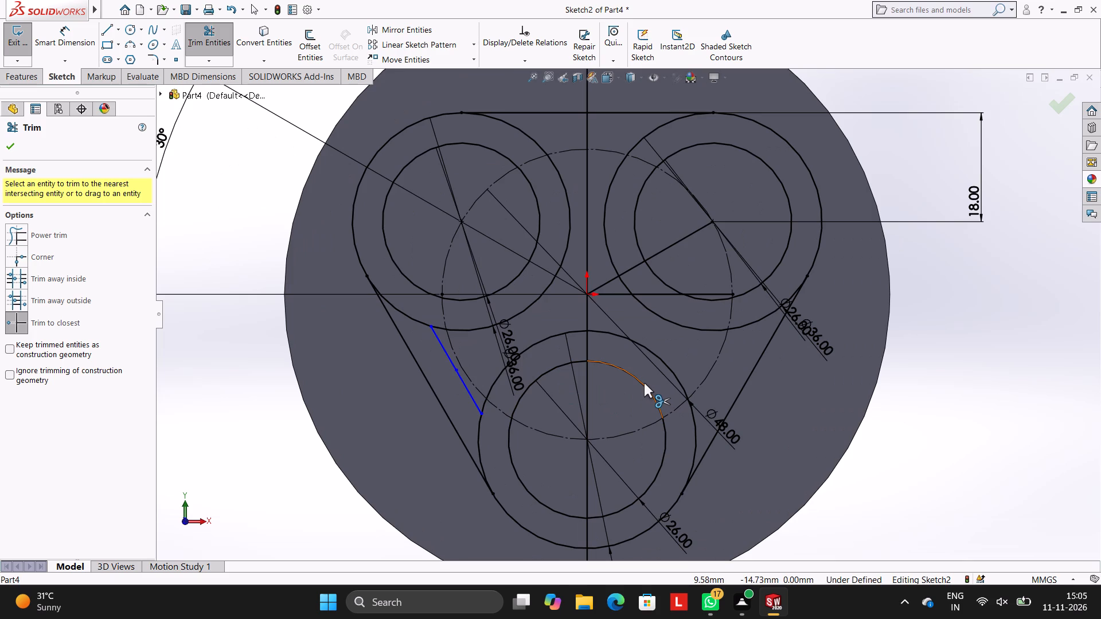
{"action": "scroll", "coordinate": [736, 285], "scroll_direction": "up", "scroll_amount": 1}
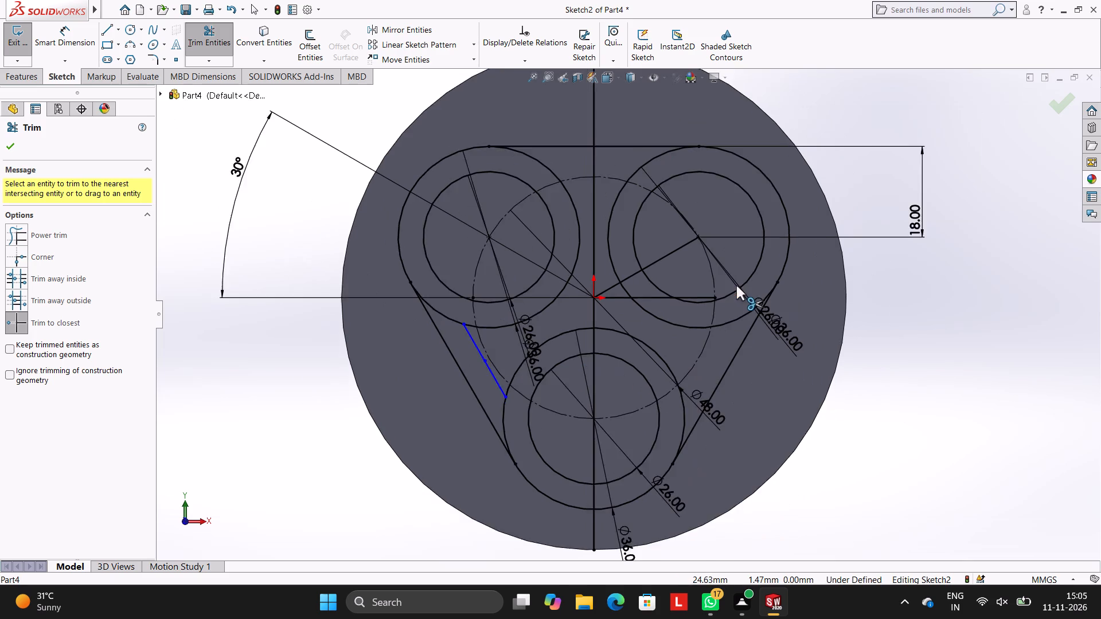
{"action": "scroll", "coordinate": [736, 285], "scroll_direction": "down", "scroll_amount": 1}
{"action": "left_click", "coordinate": [110, 32]}
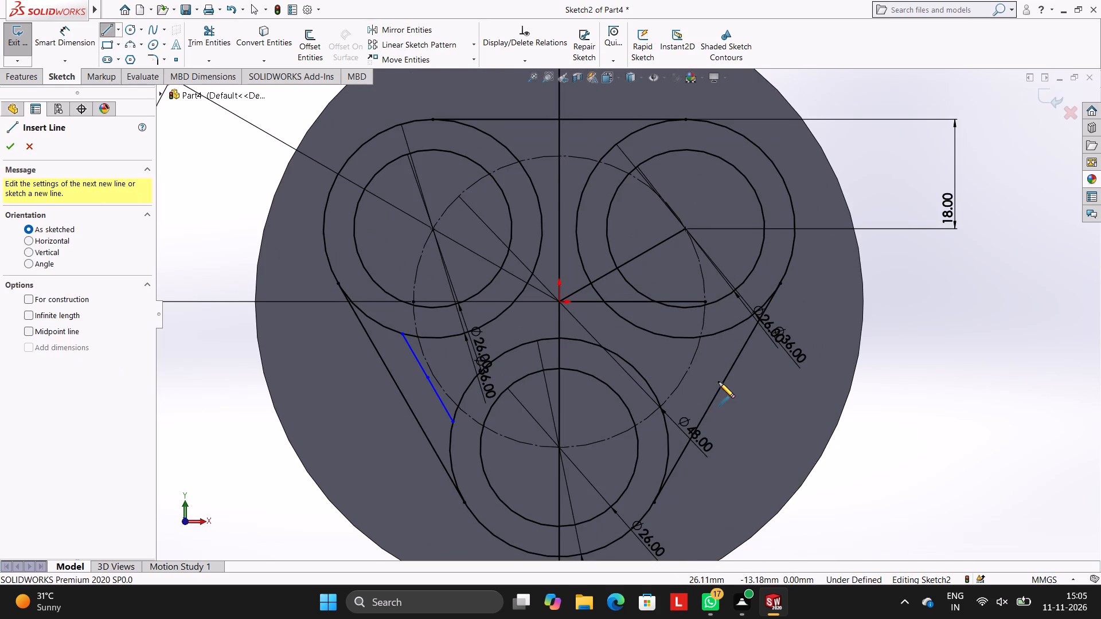
{"action": "left_click", "coordinate": [718, 393]}
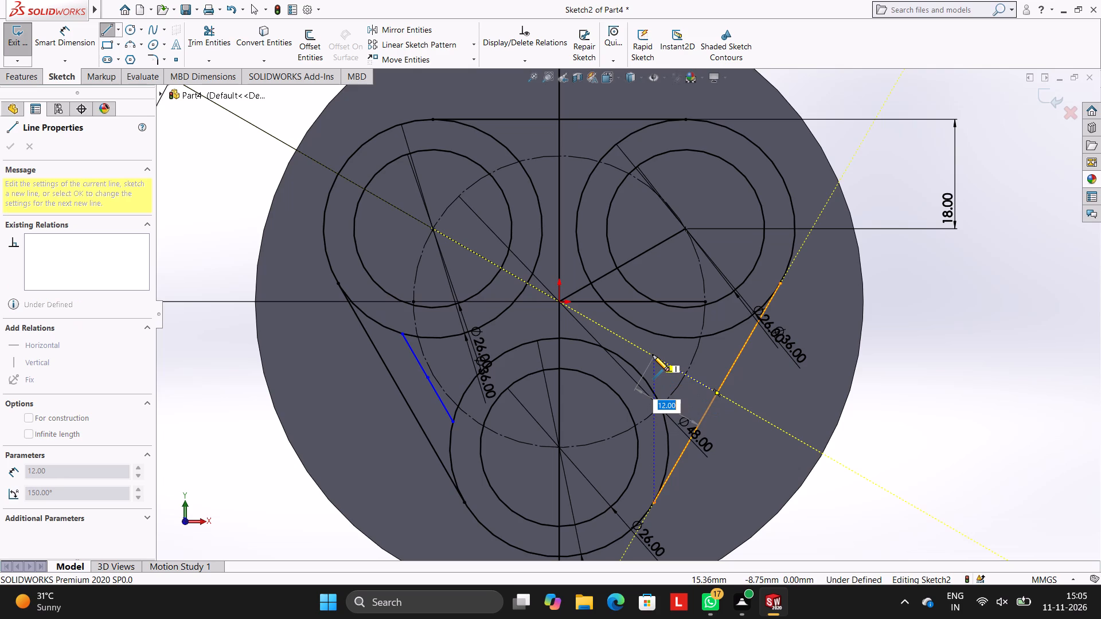
{"action": "key", "text": "5"}
{"action": "key", "text": "Return"}
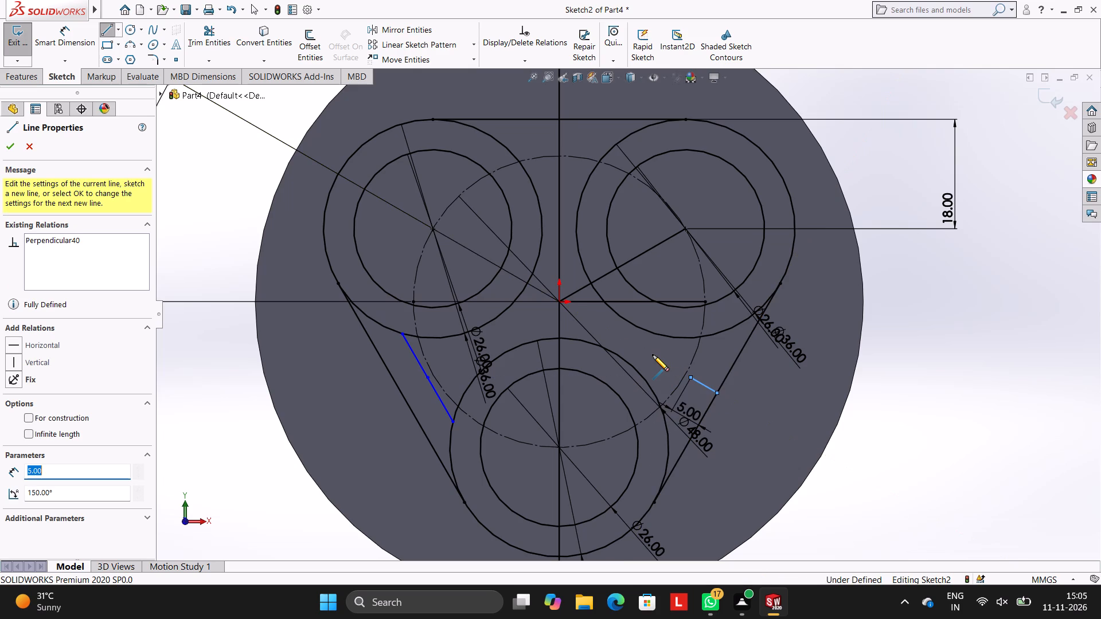
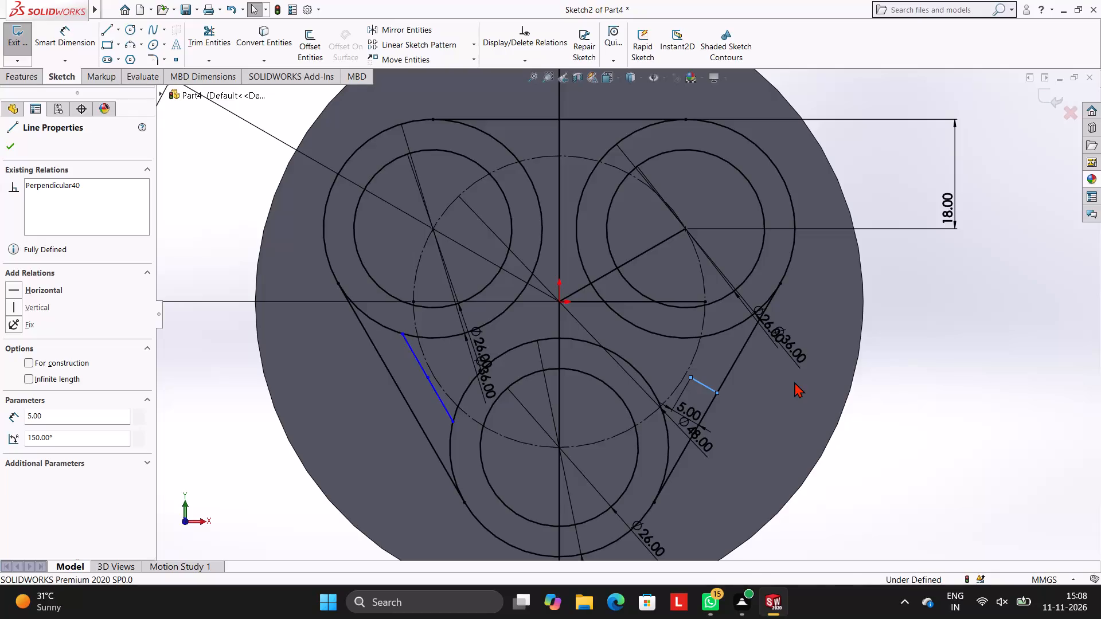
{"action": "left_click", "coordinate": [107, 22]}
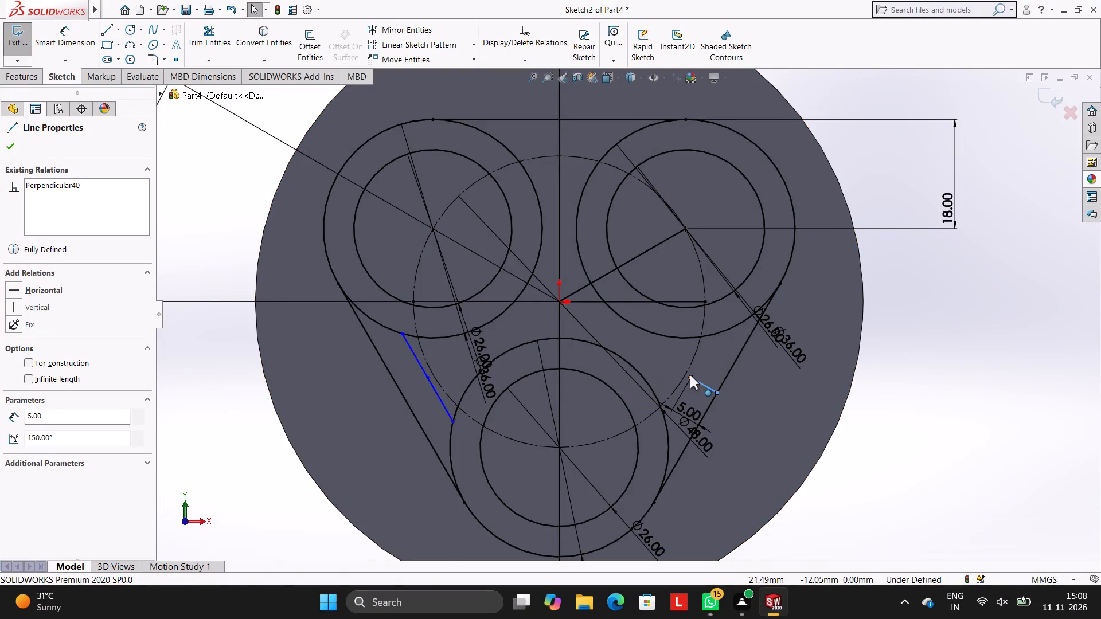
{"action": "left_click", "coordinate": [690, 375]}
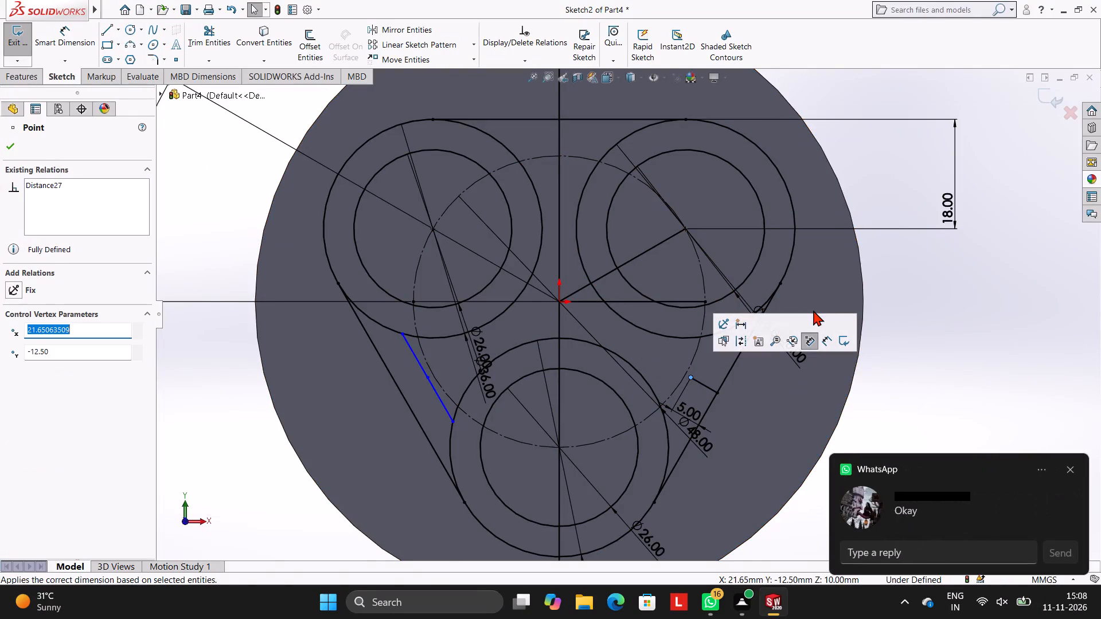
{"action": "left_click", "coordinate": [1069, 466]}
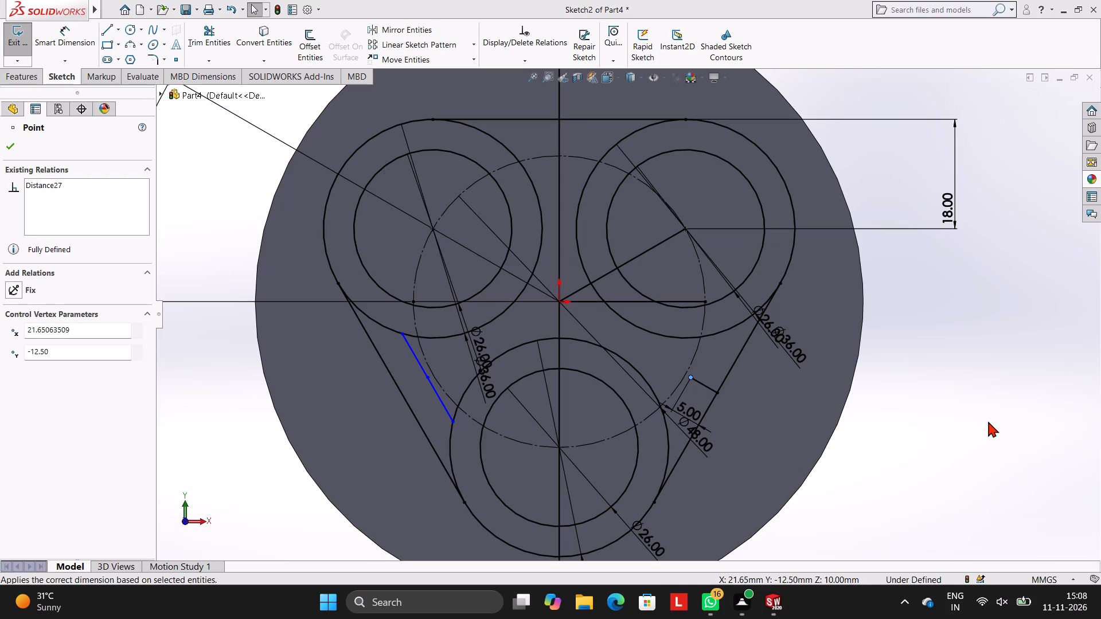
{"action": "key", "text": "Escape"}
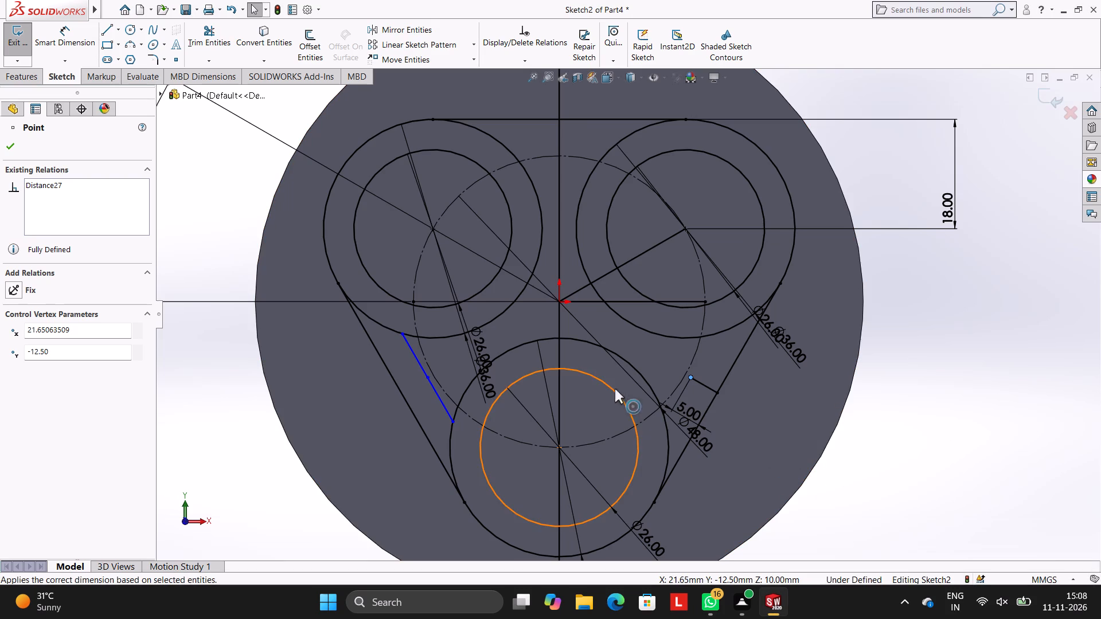
Draw lines parallel to the right sloping line from the 5 mm line's inner end, about 14 mm upward and about 15 mm downward.
{"action": "left_click", "coordinate": [103, 34]}
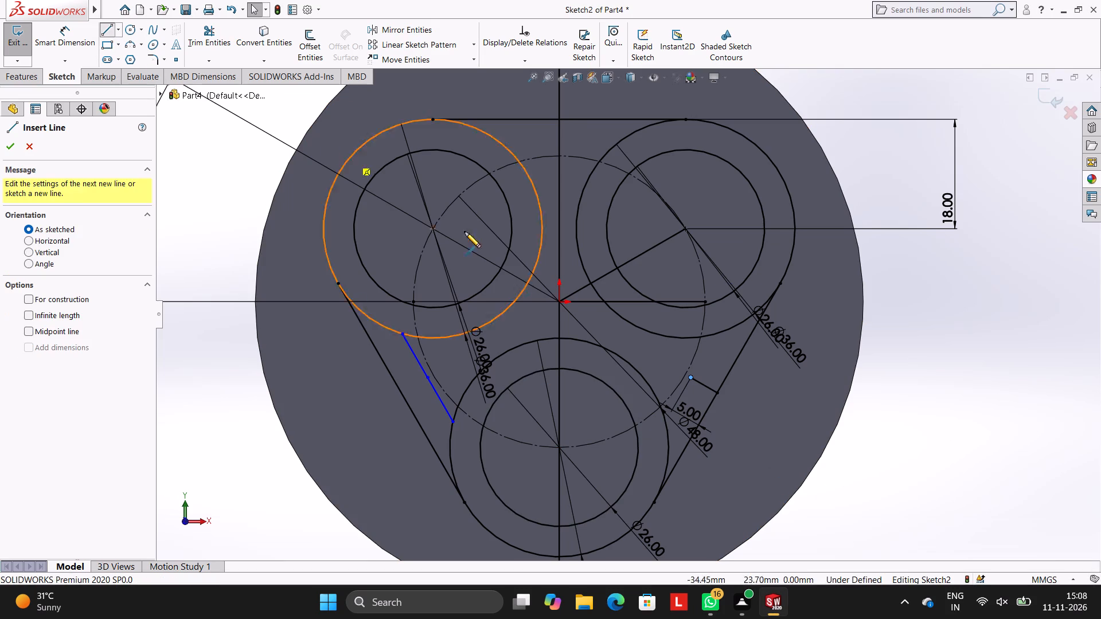
{"action": "left_click", "coordinate": [691, 377]}
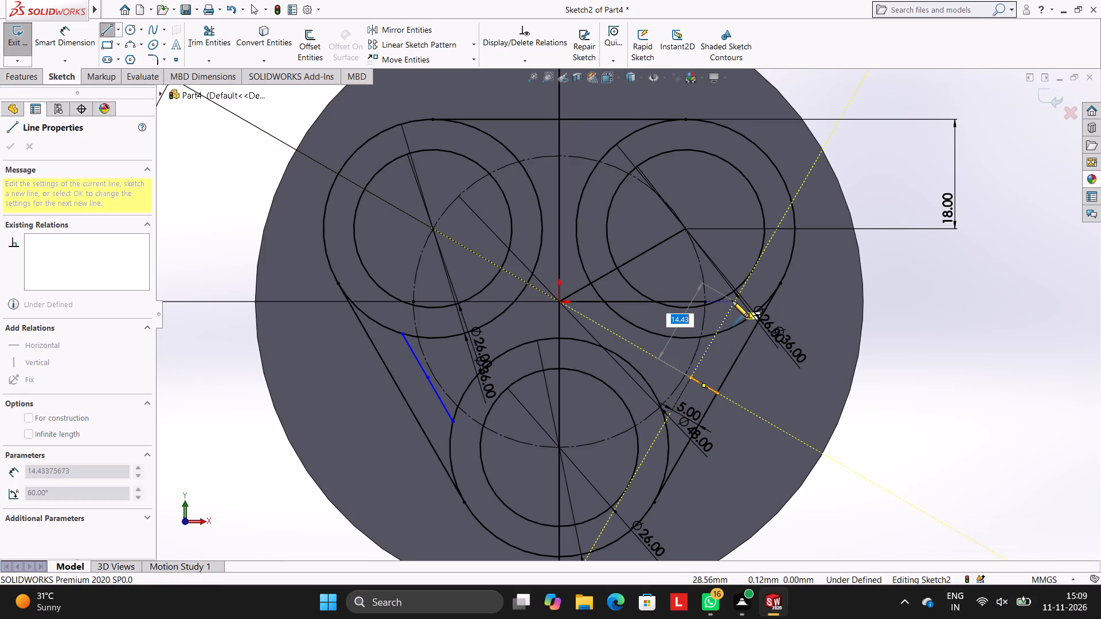
{"action": "left_click", "coordinate": [731, 303]}
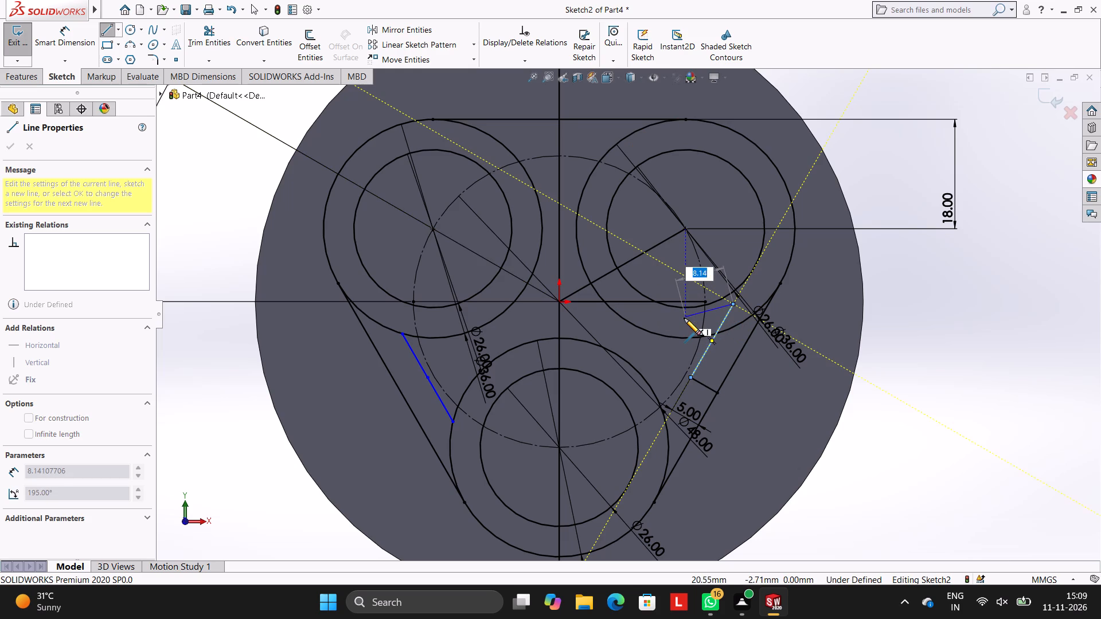
{"action": "key", "text": "Escape"}
{"action": "key", "text": "Escape"}
{"action": "key", "text": "Escape"}
{"action": "left_click", "coordinate": [101, 23]}
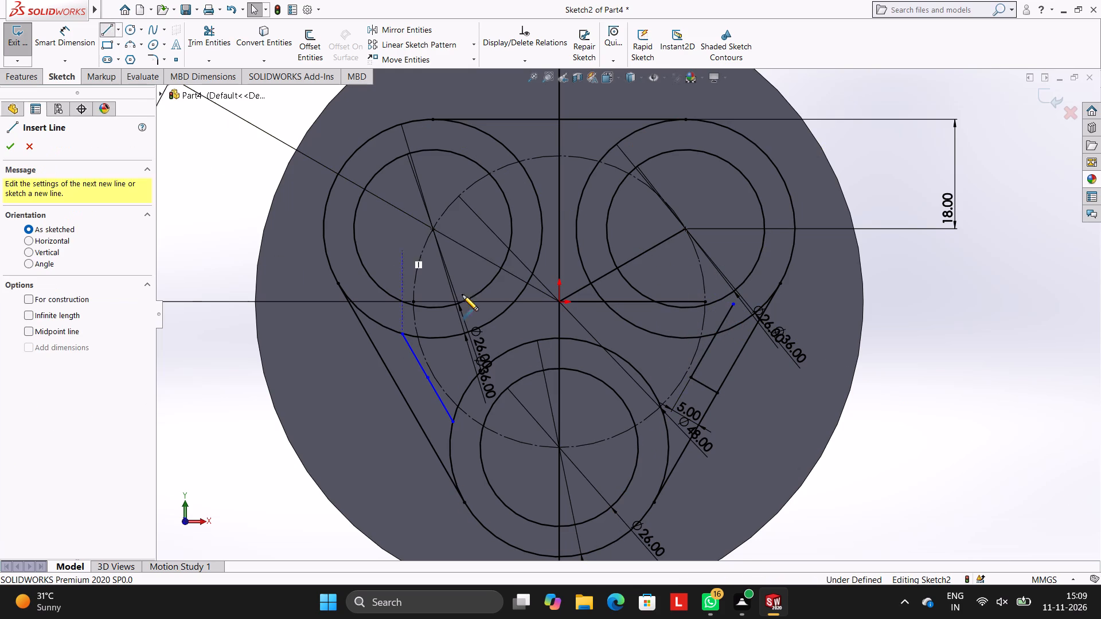
{"action": "left_click", "coordinate": [692, 378]}
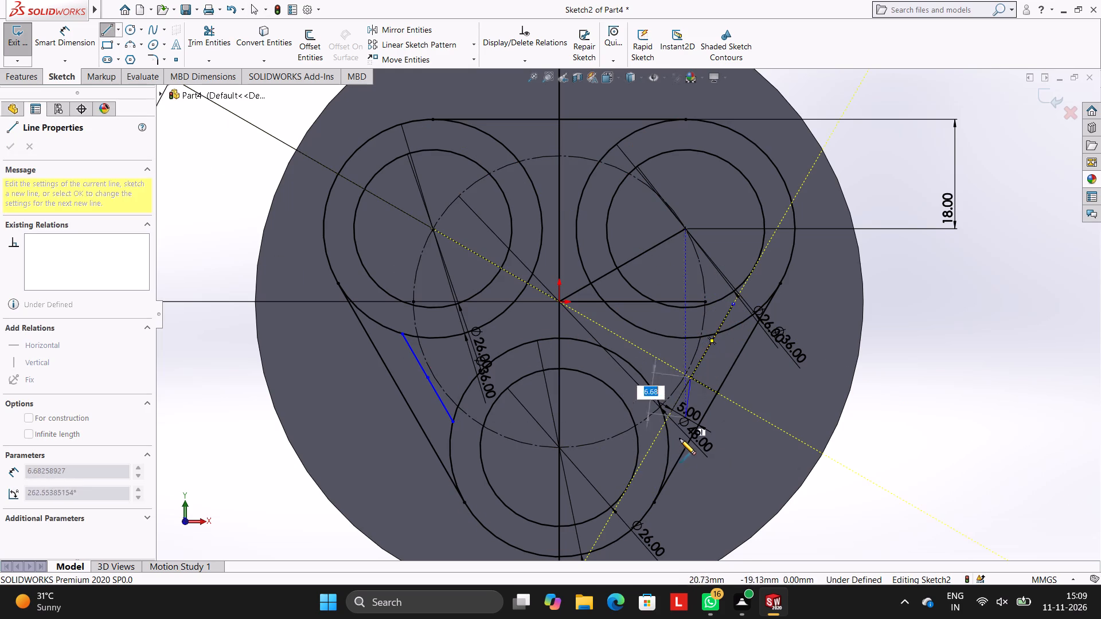
{"action": "left_click", "coordinate": [647, 456]}
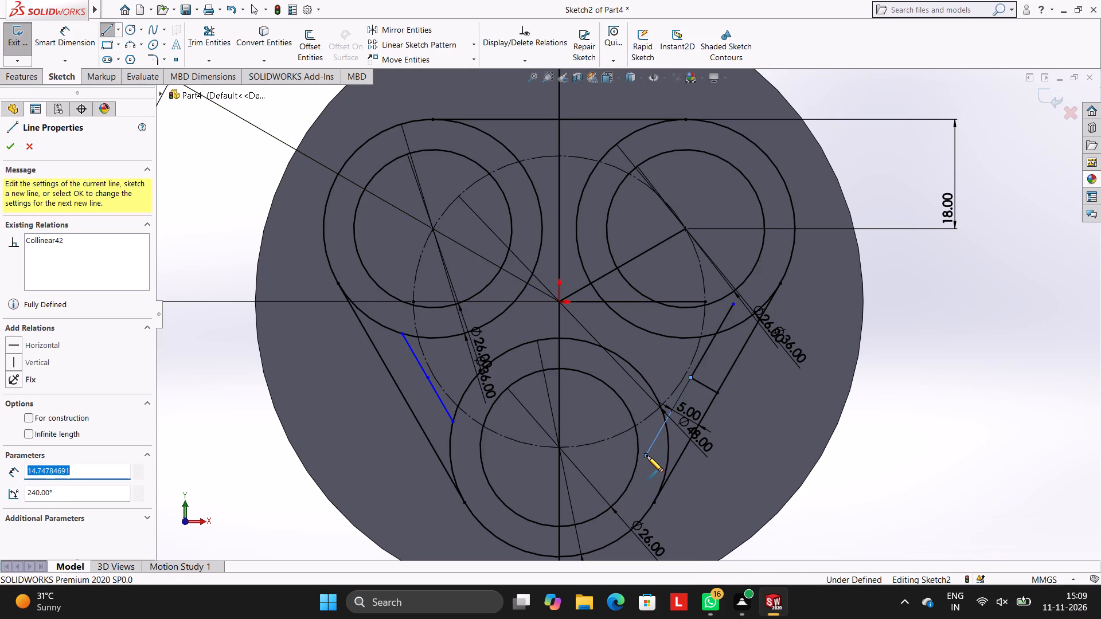
{"action": "key", "text": "Escape"}
{"action": "key", "text": "Escape"}
{"action": "key", "text": "Escape"}
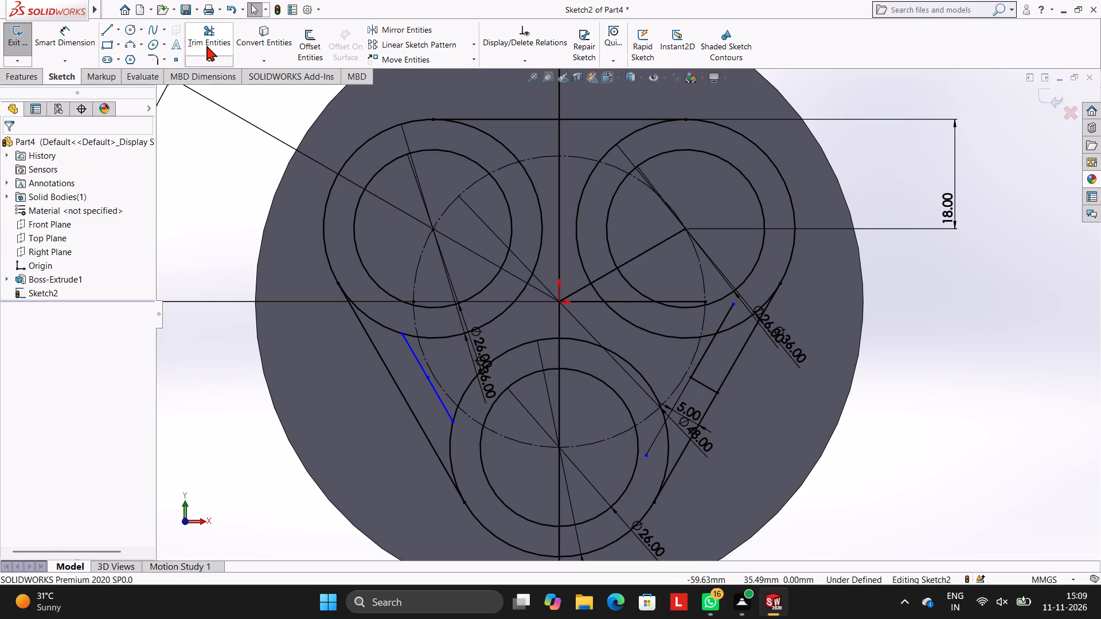
Trim the right inner parallel line back to the upper-right and bottom 36 mm circles and remove the 5 mm connecting line.
{"action": "left_click_drag", "start_coordinate": [211, 40], "coordinate": [219, 47]}
{"action": "left_click", "coordinate": [655, 444]}
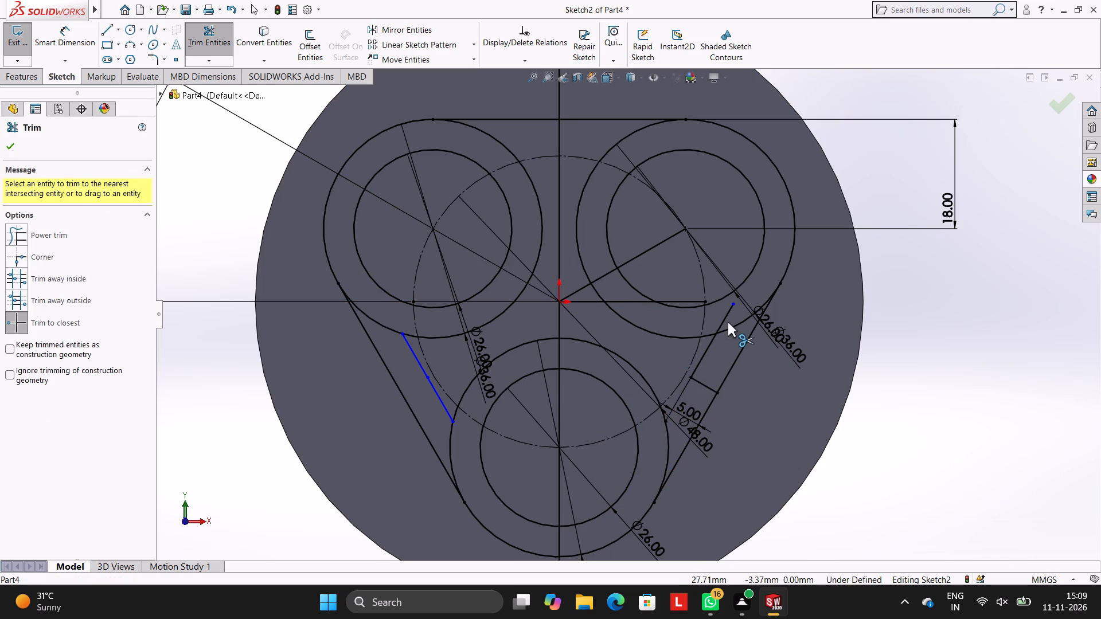
{"action": "left_click", "coordinate": [728, 316]}
{"action": "left_click", "coordinate": [700, 383]}
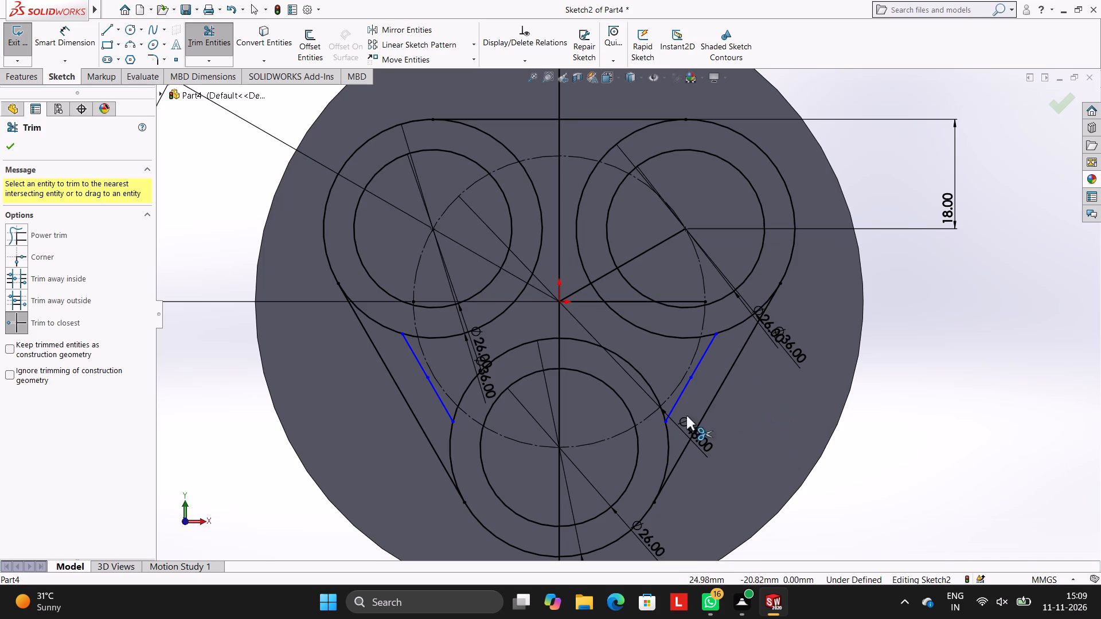
Draw a 5 mm vertical line downward from the midpoint of the top horizontal tangent line.
{"action": "scroll", "coordinate": [577, 162], "scroll_direction": "up", "scroll_amount": 3}
{"action": "scroll", "coordinate": [579, 162], "scroll_direction": "down", "scroll_amount": 2}
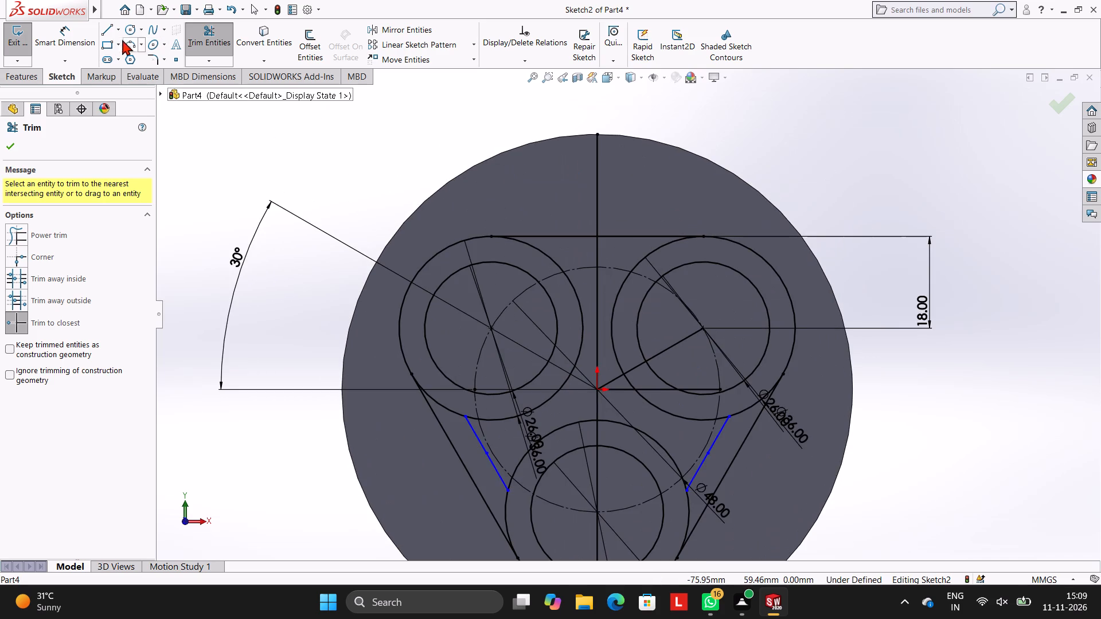
{"action": "left_click", "coordinate": [109, 28]}
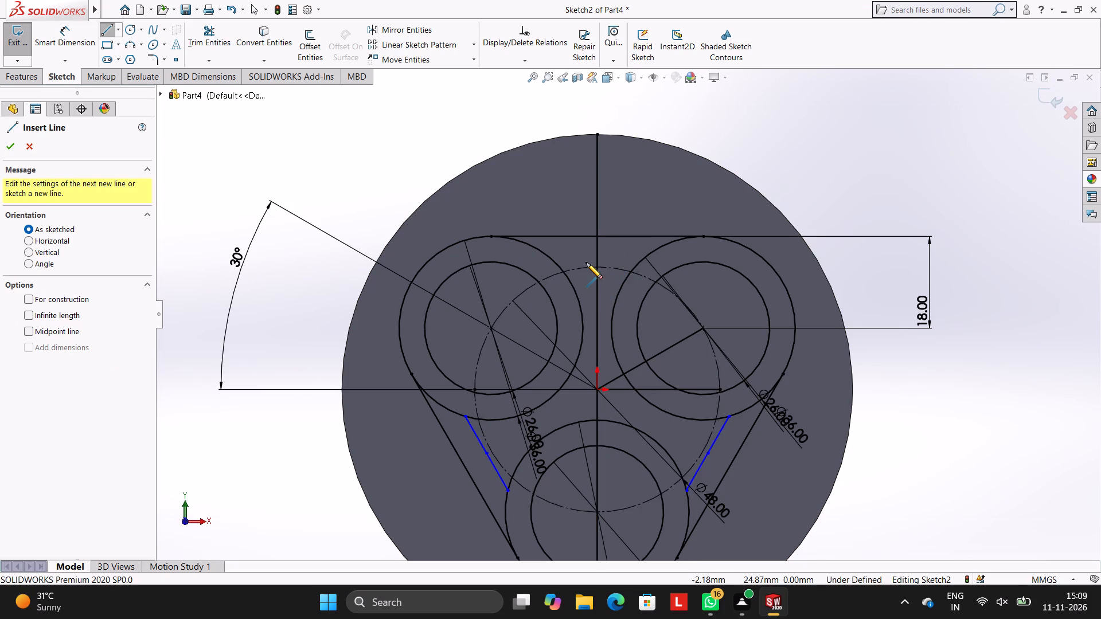
{"action": "scroll", "coordinate": [608, 269], "scroll_direction": "down", "scroll_amount": 3}
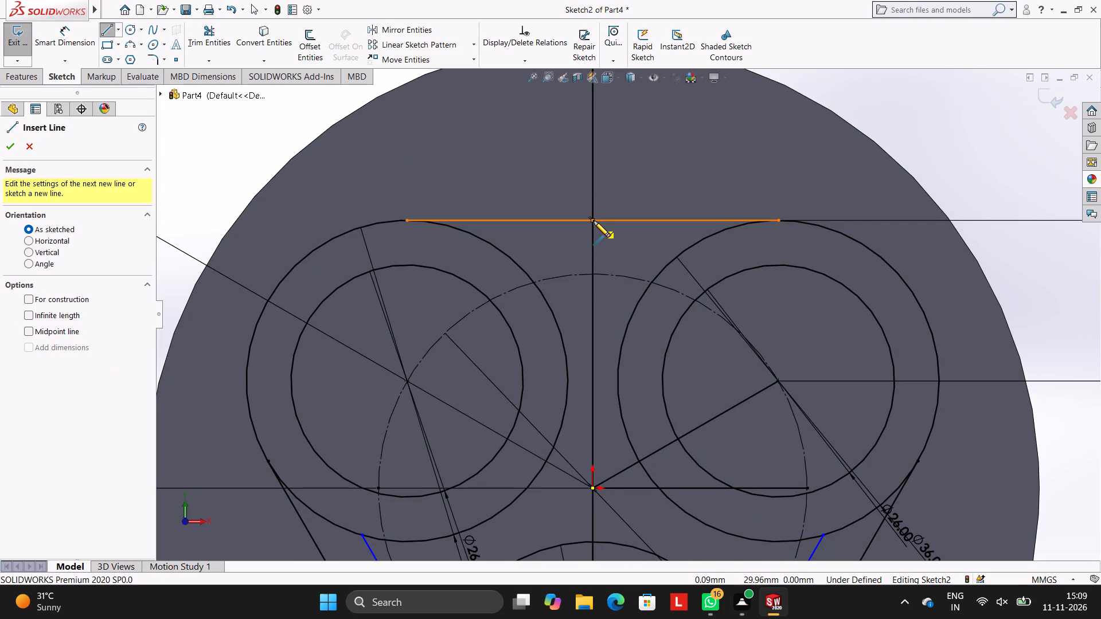
{"action": "left_click", "coordinate": [592, 221]}
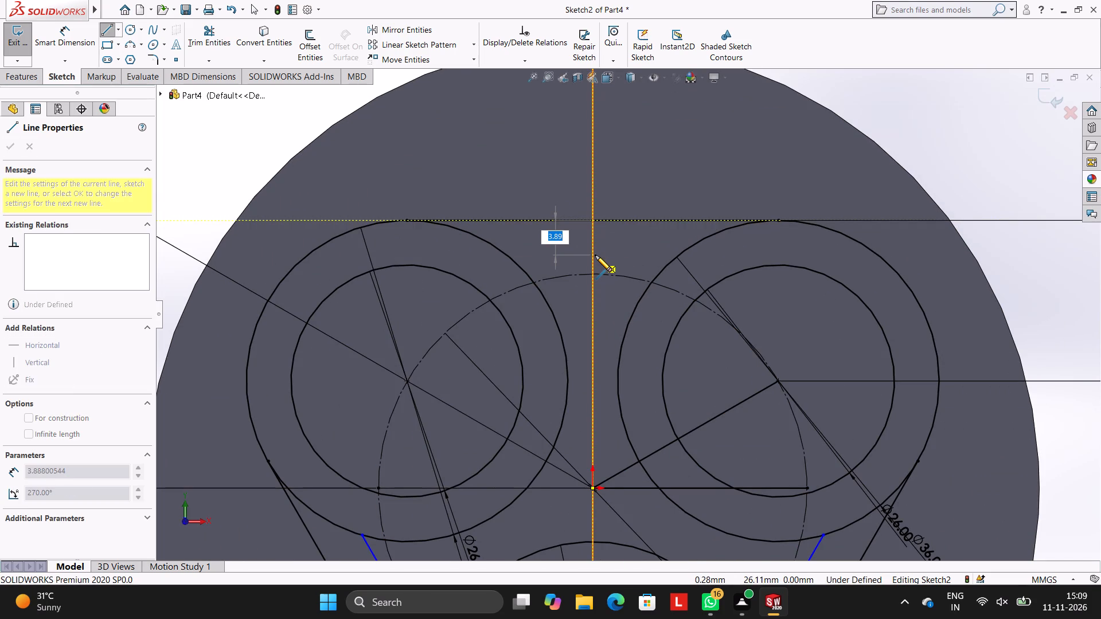
{"action": "key", "text": "5"}
{"action": "key", "text": "Return"}
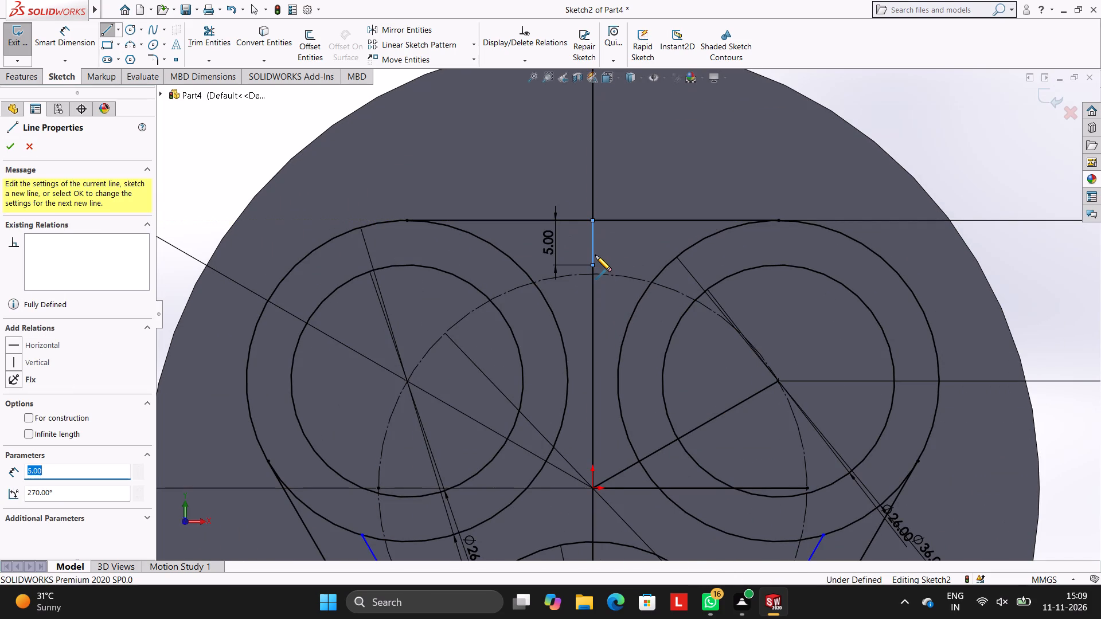
Draw horizontal lines from the 5 mm line's lower end, one rightward into the upper-right ring and one about 12 mm leftward.
{"action": "left_click", "coordinate": [693, 267]}
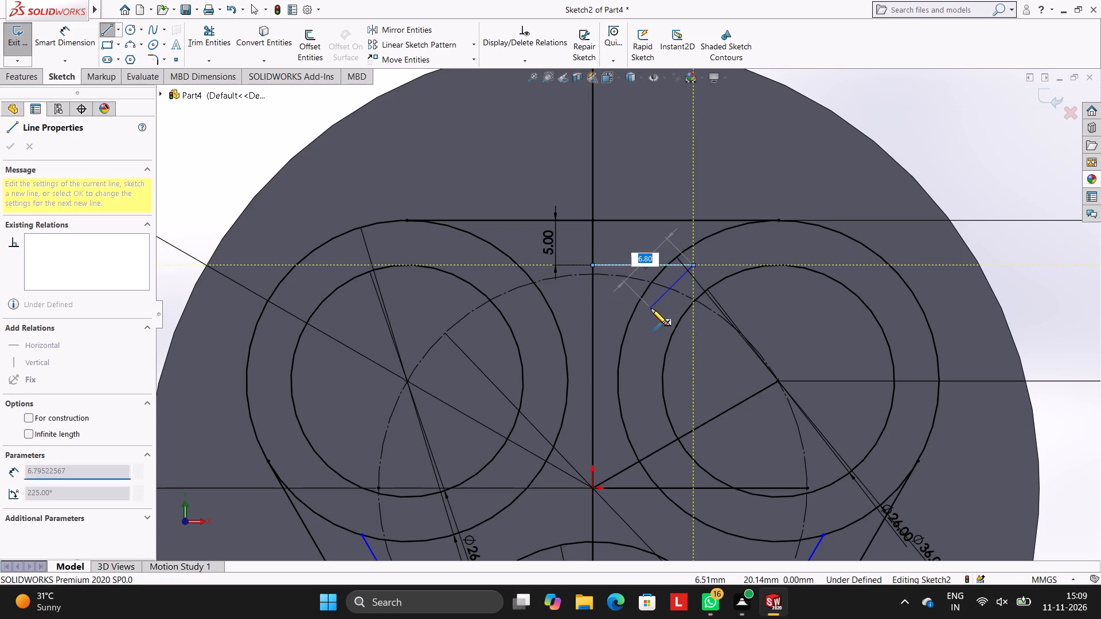
{"action": "key", "text": "Escape"}
{"action": "key", "text": "Escape"}
{"action": "key", "text": "Escape"}
{"action": "key", "text": "Escape"}
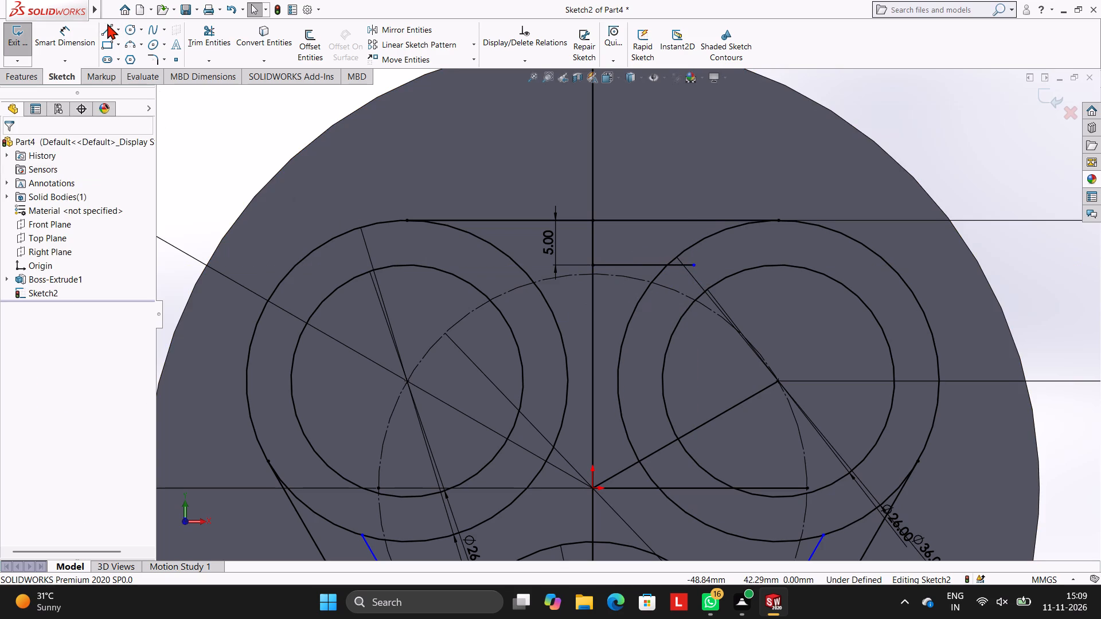
{"action": "left_click", "coordinate": [107, 23]}
{"action": "left_click", "coordinate": [593, 265]}
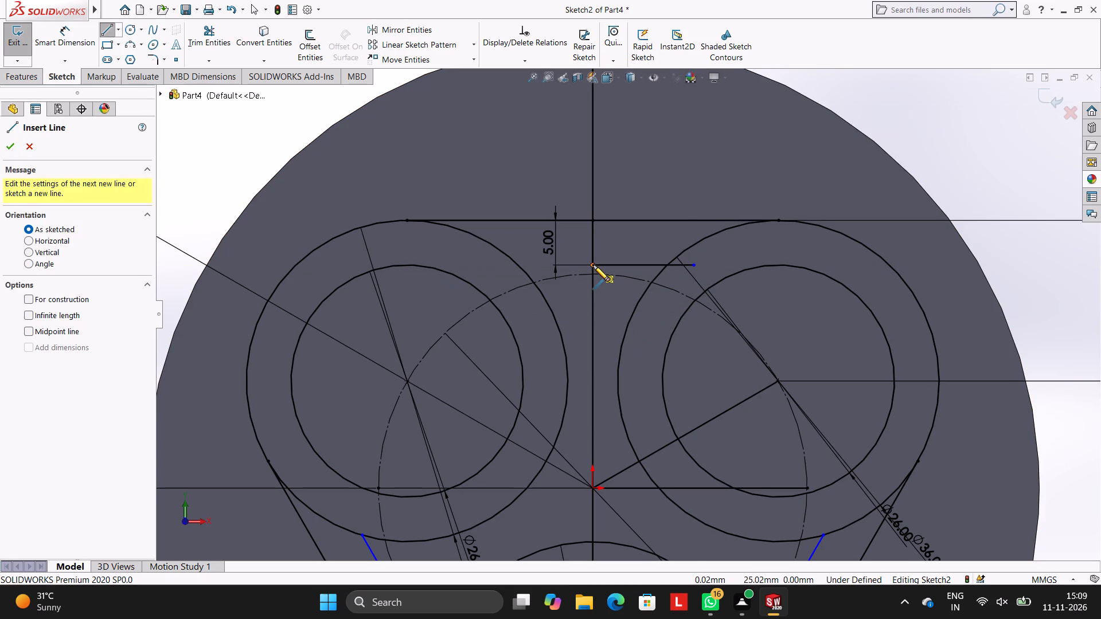
{"action": "left_click", "coordinate": [485, 266]}
{"action": "key", "text": "Escape"}
{"action": "key", "text": "Escape"}
{"action": "key", "text": "Escape"}
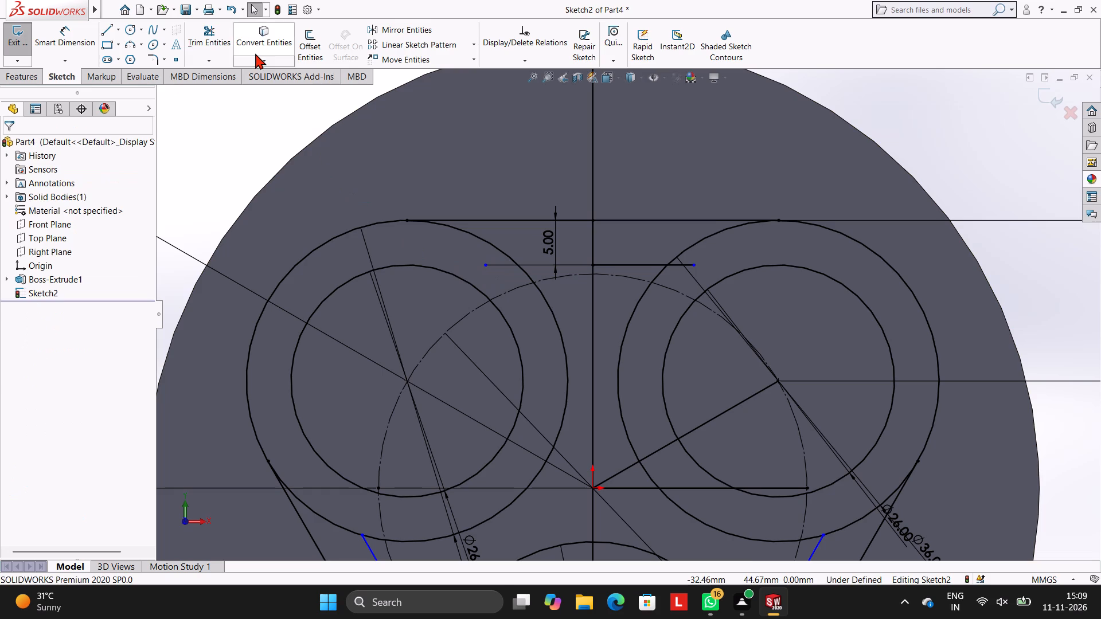
Trim both ends of the upper inner horizontal line back to the two upper 36 mm circles.
{"action": "left_click", "coordinate": [221, 41]}
{"action": "left_click", "coordinate": [505, 266]}
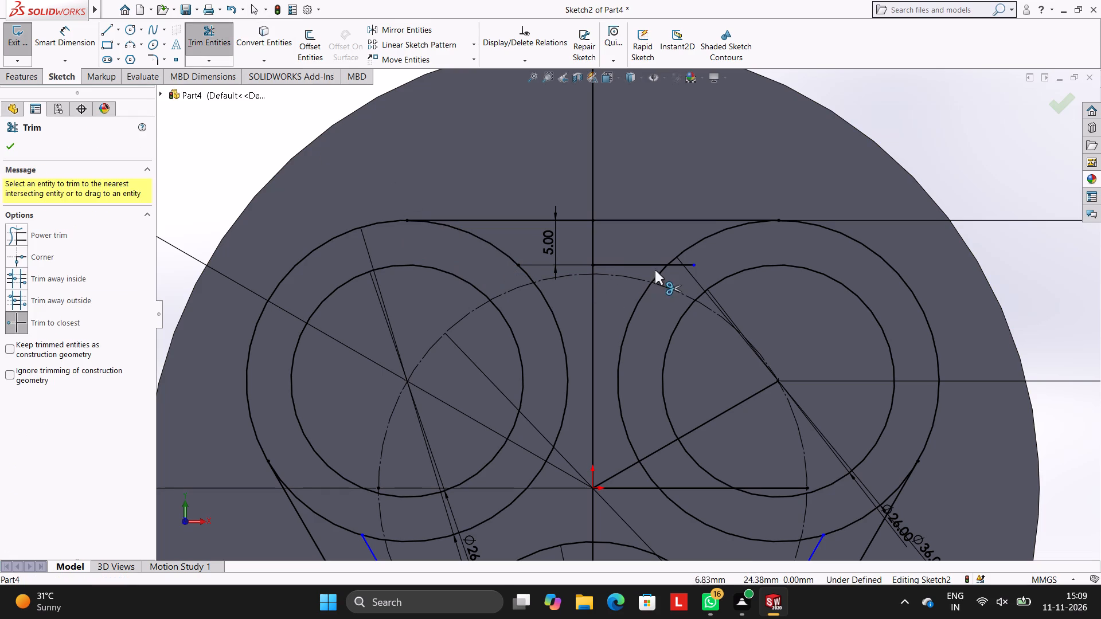
{"action": "left_click", "coordinate": [680, 266]}
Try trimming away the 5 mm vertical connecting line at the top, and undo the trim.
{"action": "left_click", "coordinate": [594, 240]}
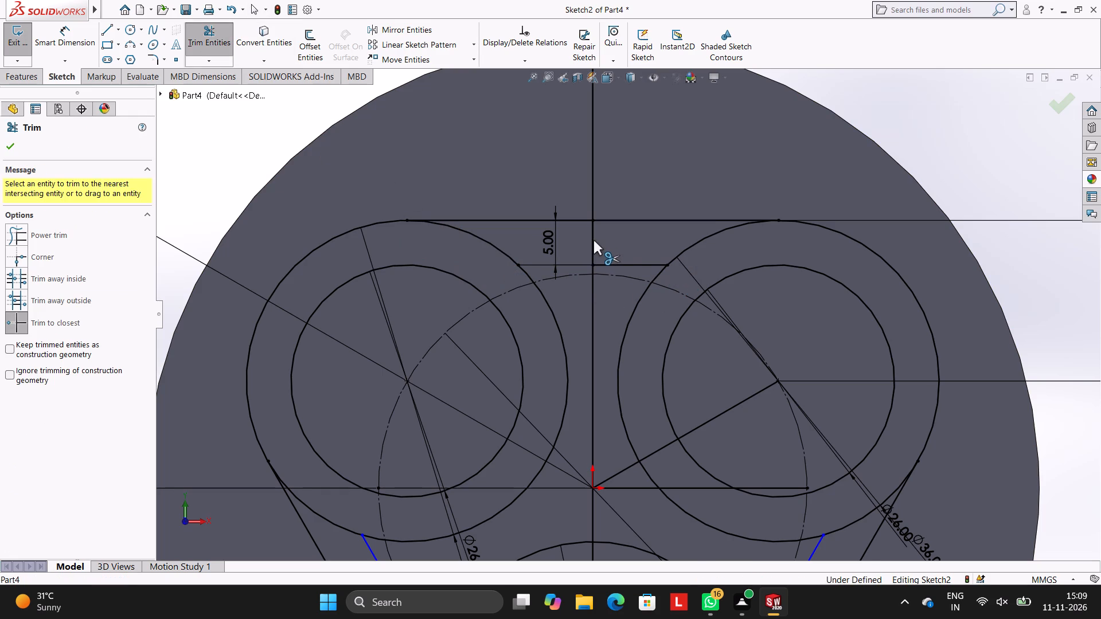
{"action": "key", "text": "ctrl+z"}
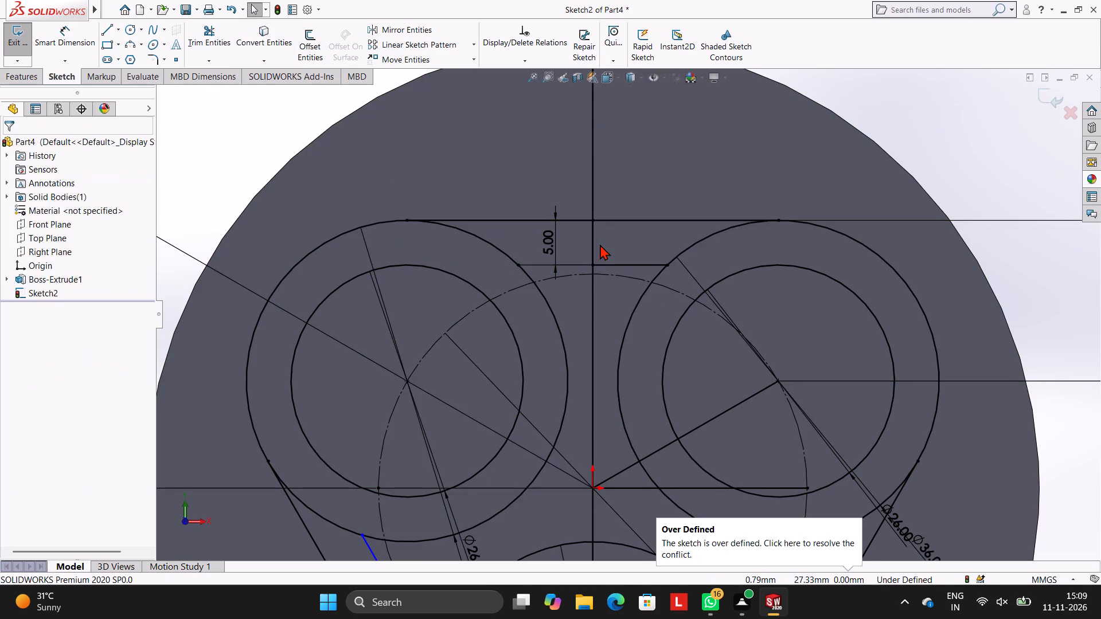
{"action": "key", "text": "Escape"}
Dimension the vertical distance from the left inner sloping line's upper end to the point at its middle.
{"action": "scroll", "coordinate": [731, 381], "scroll_direction": "up", "scroll_amount": 3}
{"action": "scroll", "coordinate": [731, 381], "scroll_direction": "down", "scroll_amount": 2}
{"action": "scroll", "coordinate": [638, 331], "scroll_direction": "up", "scroll_amount": 3}
{"action": "scroll", "coordinate": [651, 342], "scroll_direction": "down", "scroll_amount": 3}
{"action": "scroll", "coordinate": [618, 414], "scroll_direction": "up", "scroll_amount": 3}
{"action": "scroll", "coordinate": [618, 414], "scroll_direction": "down", "scroll_amount": 2}
{"action": "left_click", "coordinate": [72, 33]}
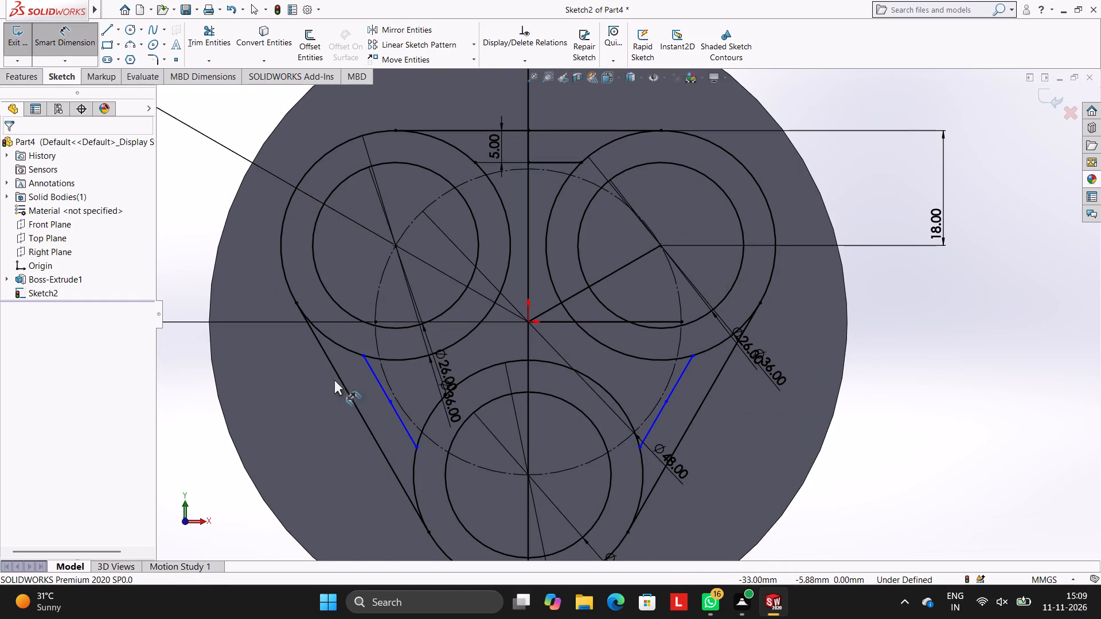
{"action": "left_click", "coordinate": [361, 355]}
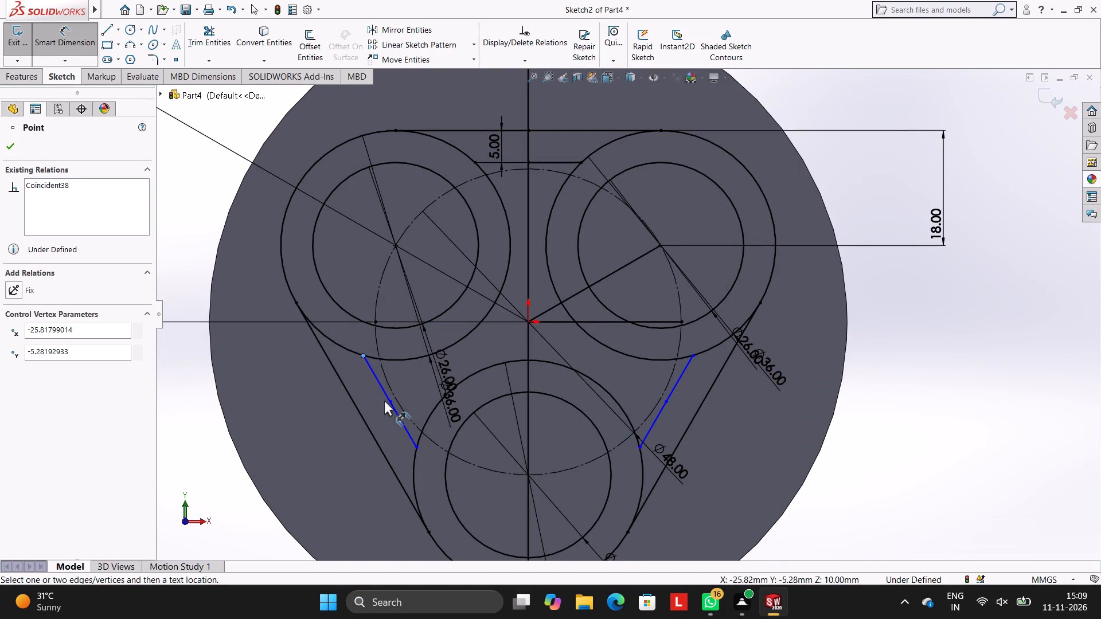
{"action": "left_click", "coordinate": [389, 403]}
{"action": "left_click", "coordinate": [285, 375]}
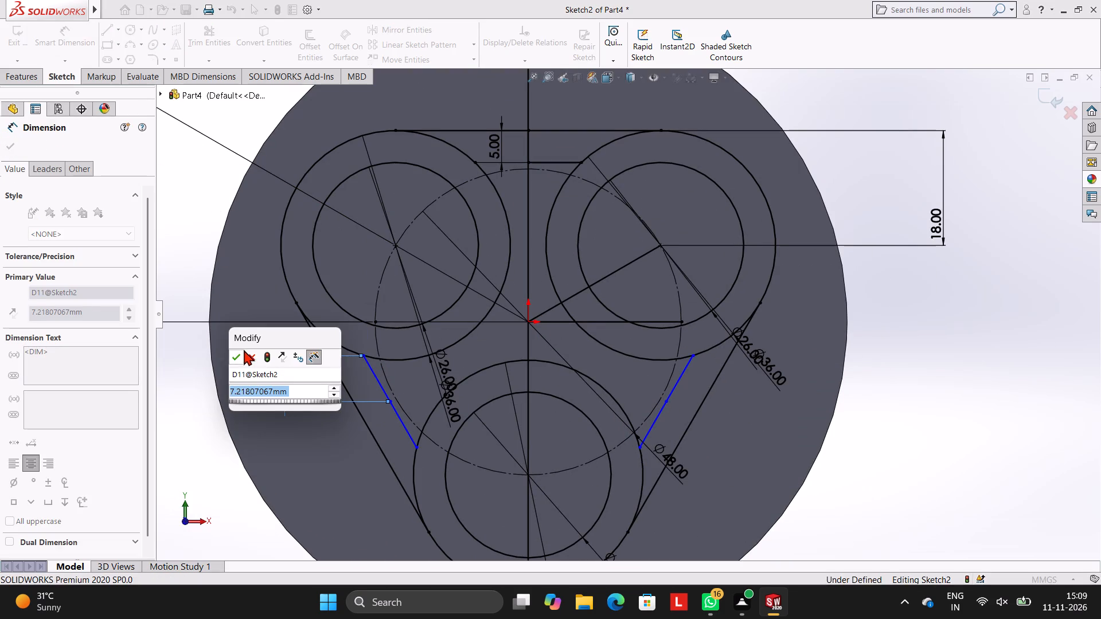
{"action": "left_click", "coordinate": [234, 351]}
{"action": "left_click", "coordinate": [226, 342]}
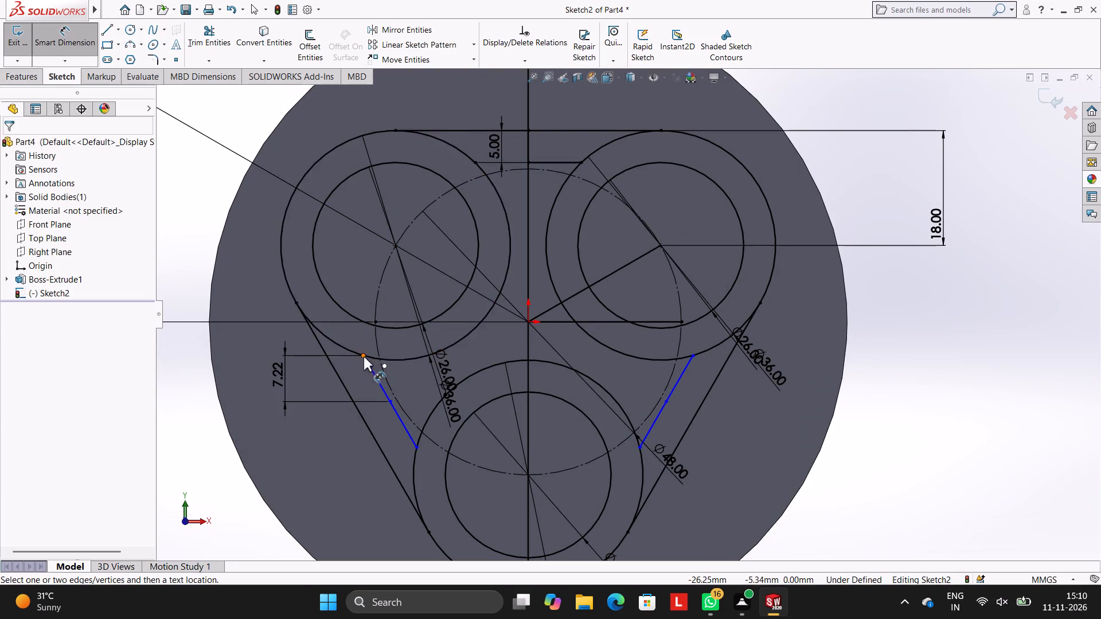
Dimension the horizontal distance between the upper and lower ends of the left inner sloping line.
{"action": "left_click", "coordinate": [362, 356]}
{"action": "left_click", "coordinate": [416, 447]}
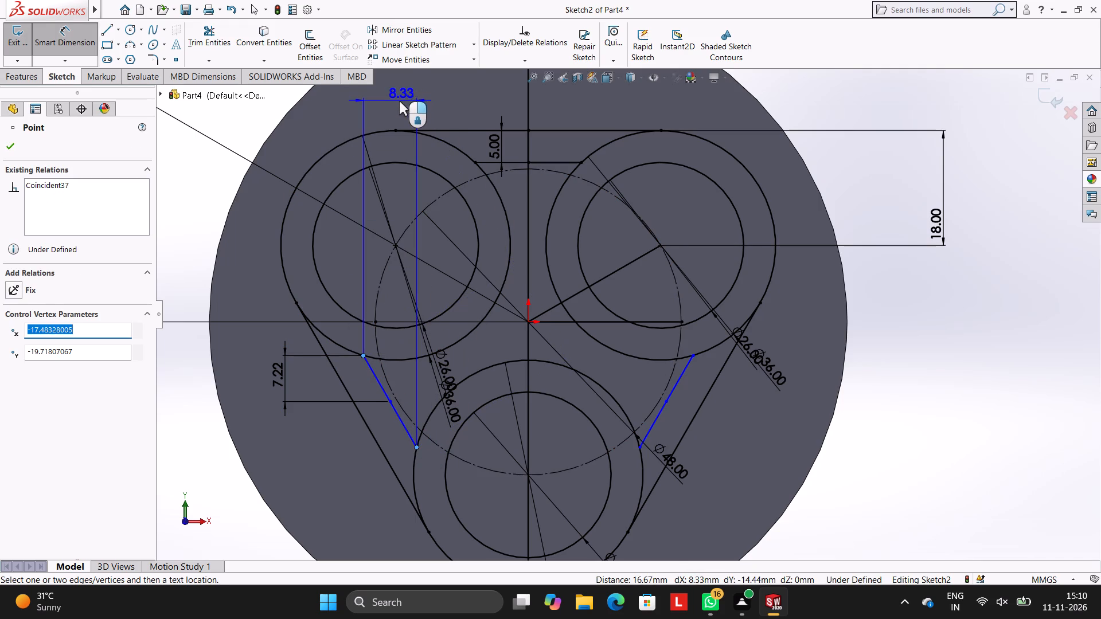
{"action": "left_click", "coordinate": [398, 101]}
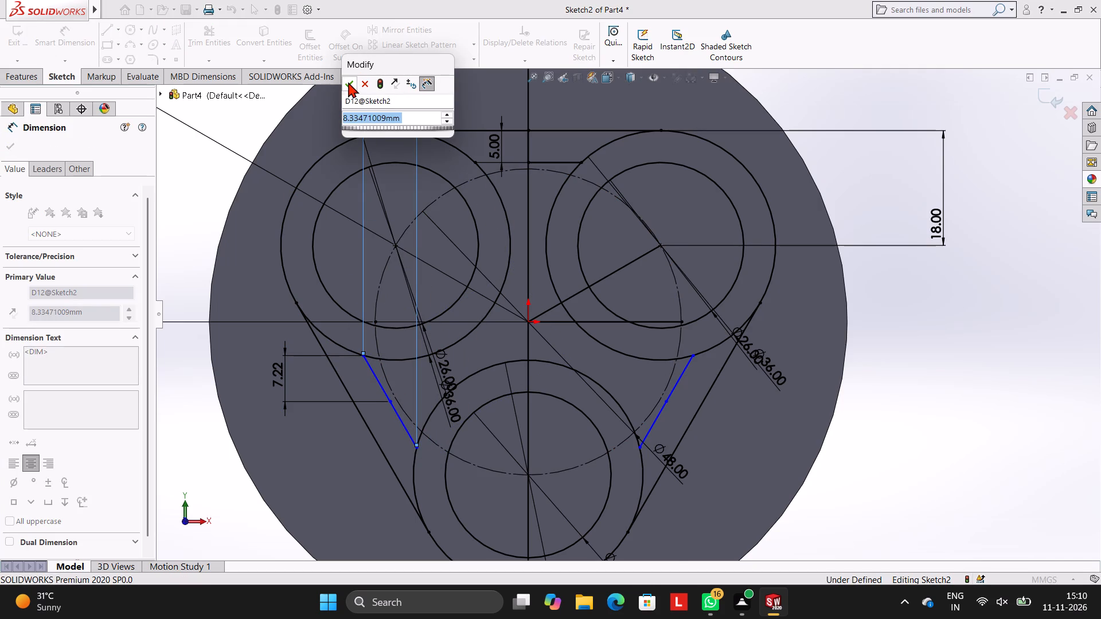
{"action": "left_click", "coordinate": [348, 82]}
{"action": "left_click", "coordinate": [315, 119]}
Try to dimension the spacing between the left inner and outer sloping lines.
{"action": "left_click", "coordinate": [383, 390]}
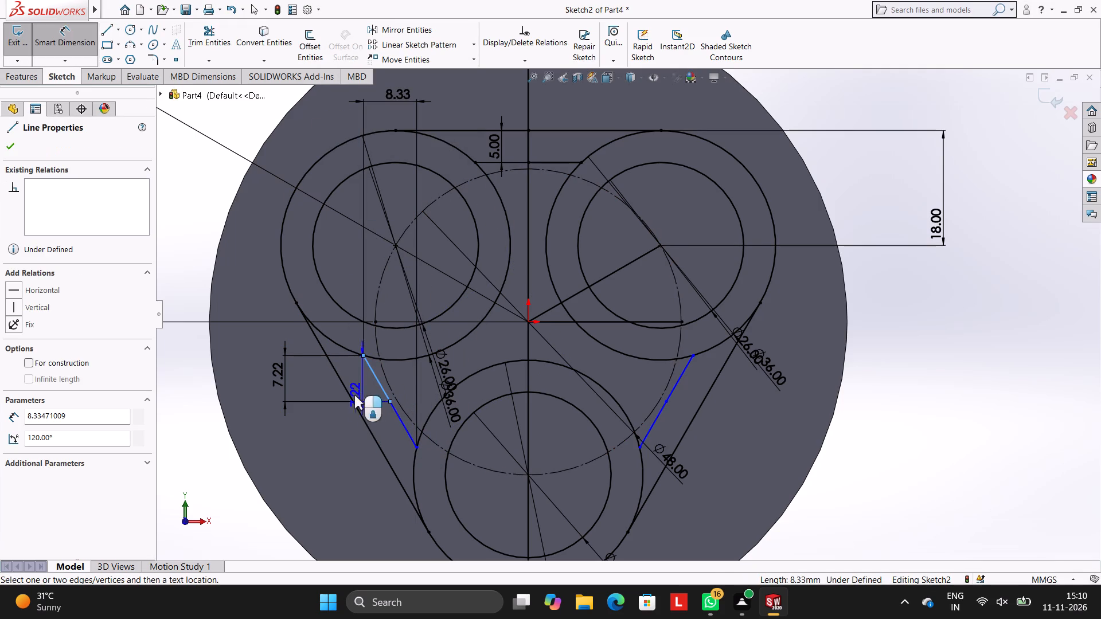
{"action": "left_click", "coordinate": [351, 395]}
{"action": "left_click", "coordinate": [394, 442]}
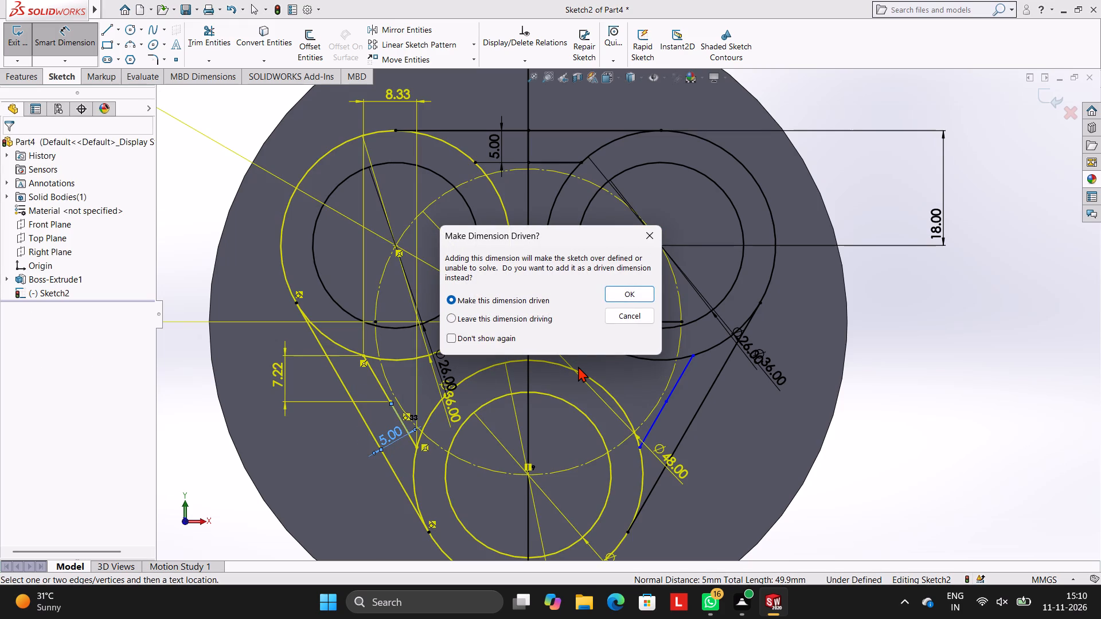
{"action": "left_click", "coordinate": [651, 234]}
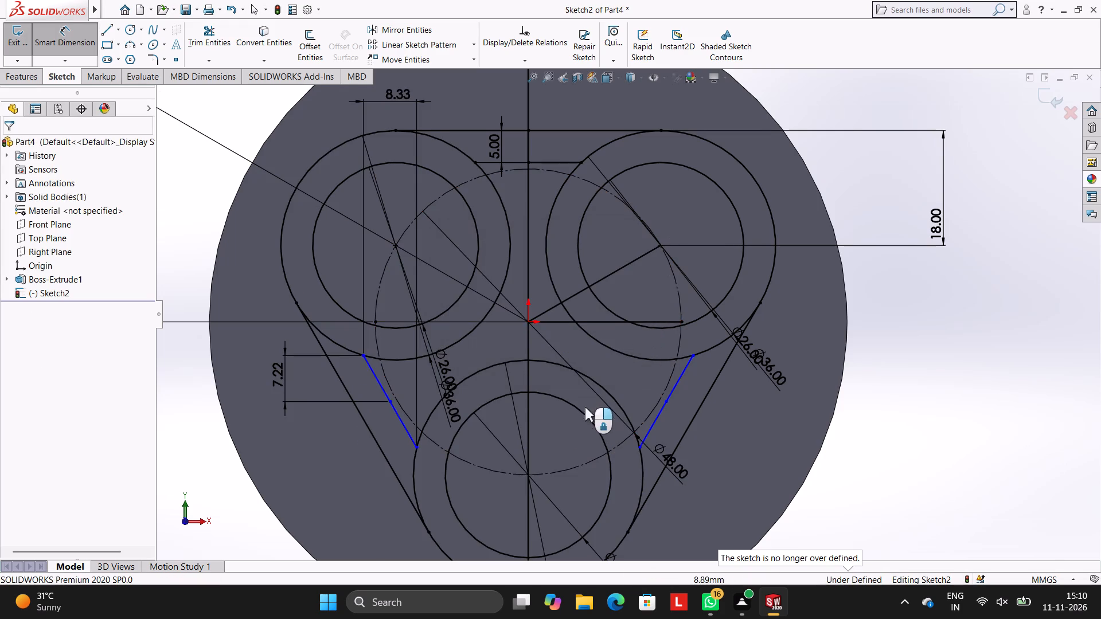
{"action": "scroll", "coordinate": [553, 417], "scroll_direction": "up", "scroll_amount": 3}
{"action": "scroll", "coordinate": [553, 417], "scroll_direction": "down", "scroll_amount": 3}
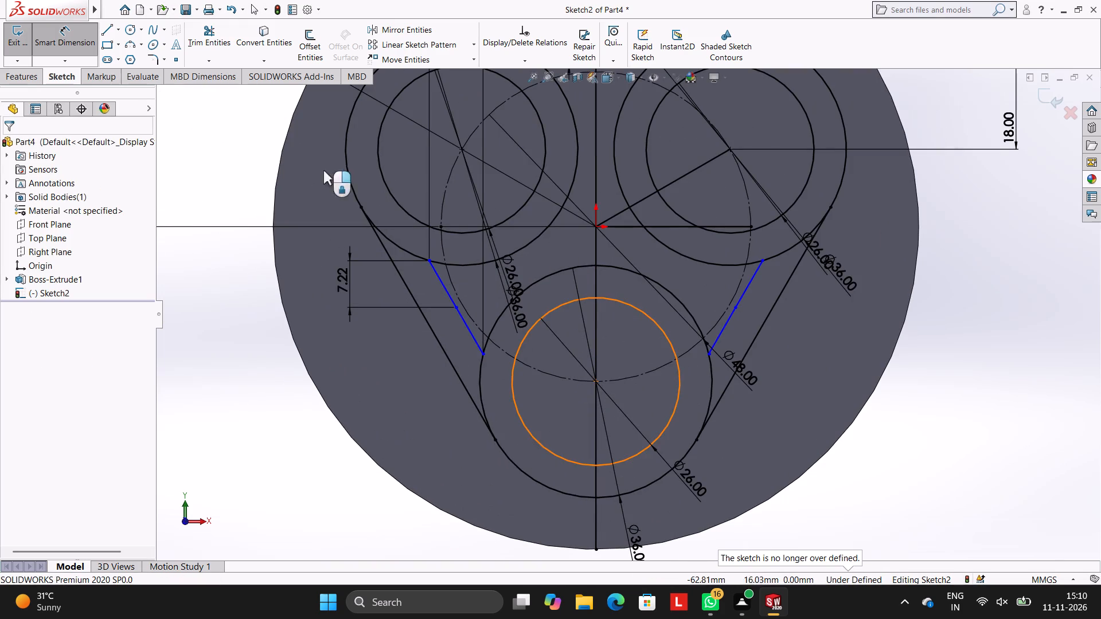
Dimension the horizontal distance from the origin to the middle point of the right inner sloping line.
{"action": "scroll", "coordinate": [698, 279], "scroll_direction": "down", "scroll_amount": 2}
{"action": "left_click", "coordinate": [541, 207]}
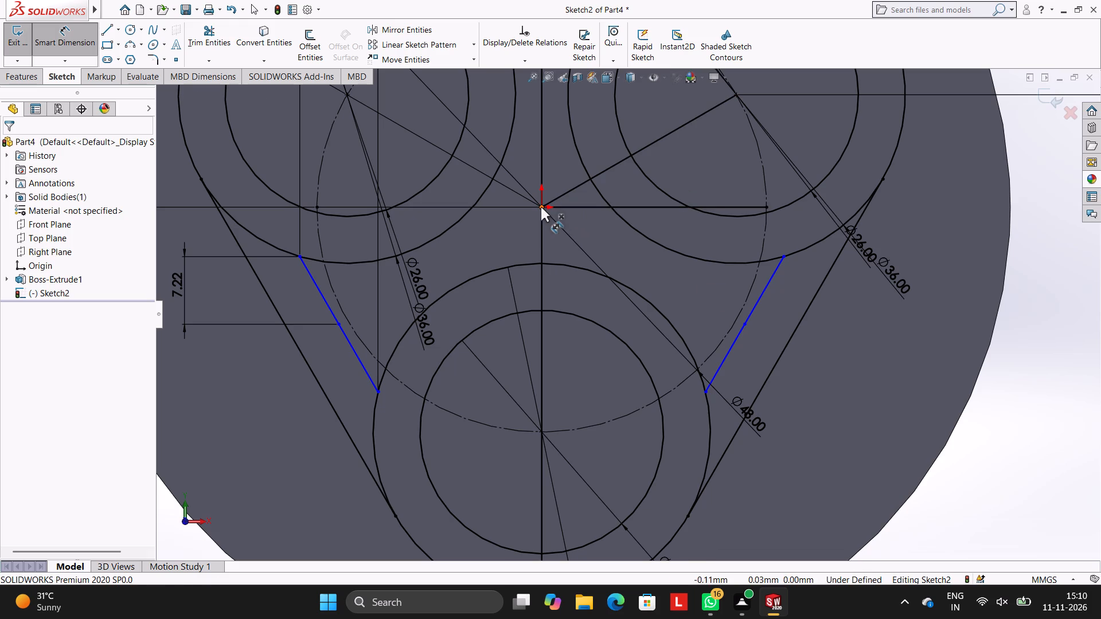
{"action": "left_click", "coordinate": [747, 326]}
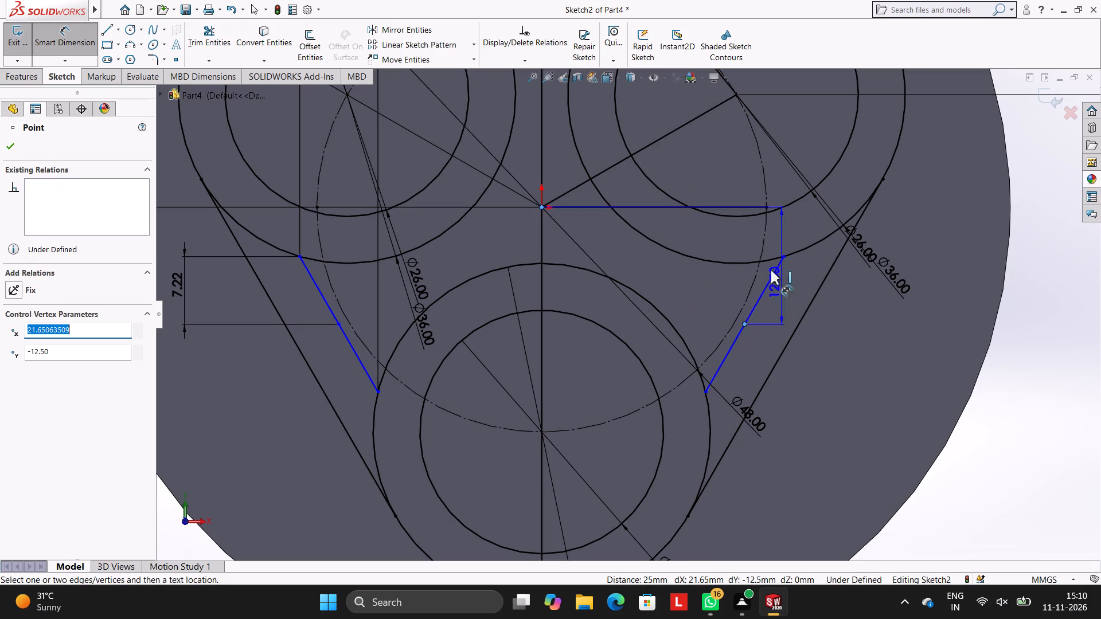
{"action": "left_click", "coordinate": [728, 175]}
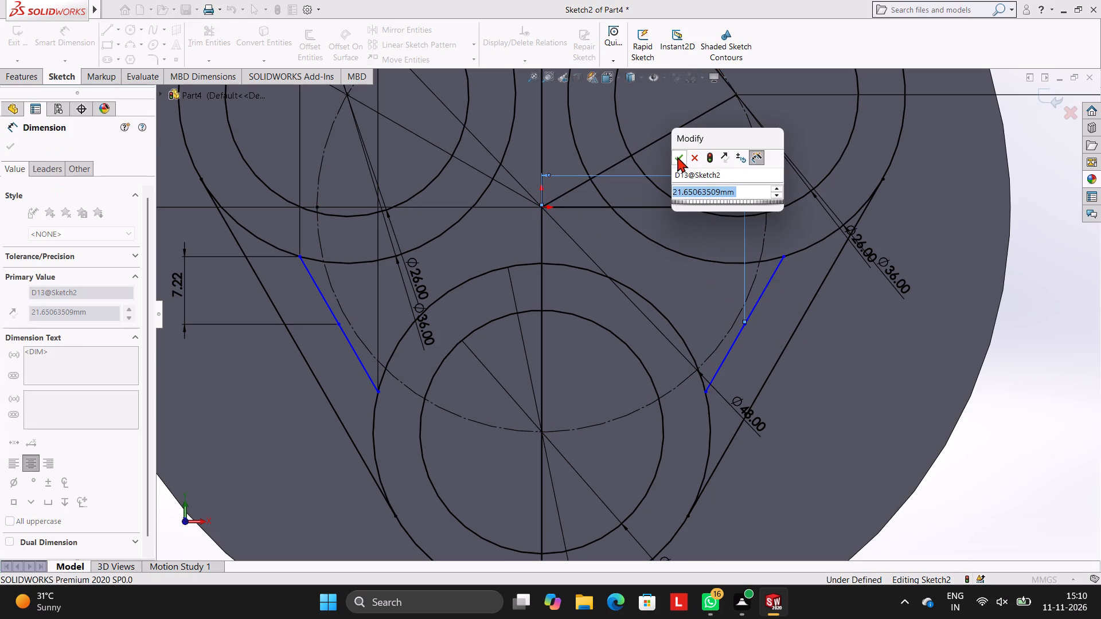
{"action": "left_click", "coordinate": [682, 154]}
{"action": "left_click", "coordinate": [644, 267]}
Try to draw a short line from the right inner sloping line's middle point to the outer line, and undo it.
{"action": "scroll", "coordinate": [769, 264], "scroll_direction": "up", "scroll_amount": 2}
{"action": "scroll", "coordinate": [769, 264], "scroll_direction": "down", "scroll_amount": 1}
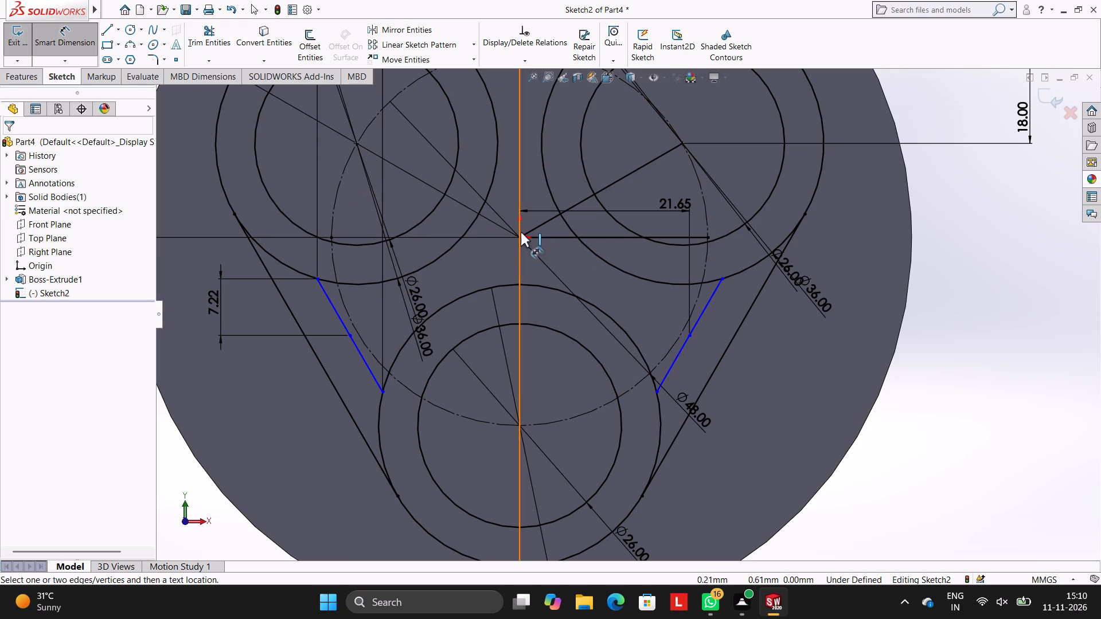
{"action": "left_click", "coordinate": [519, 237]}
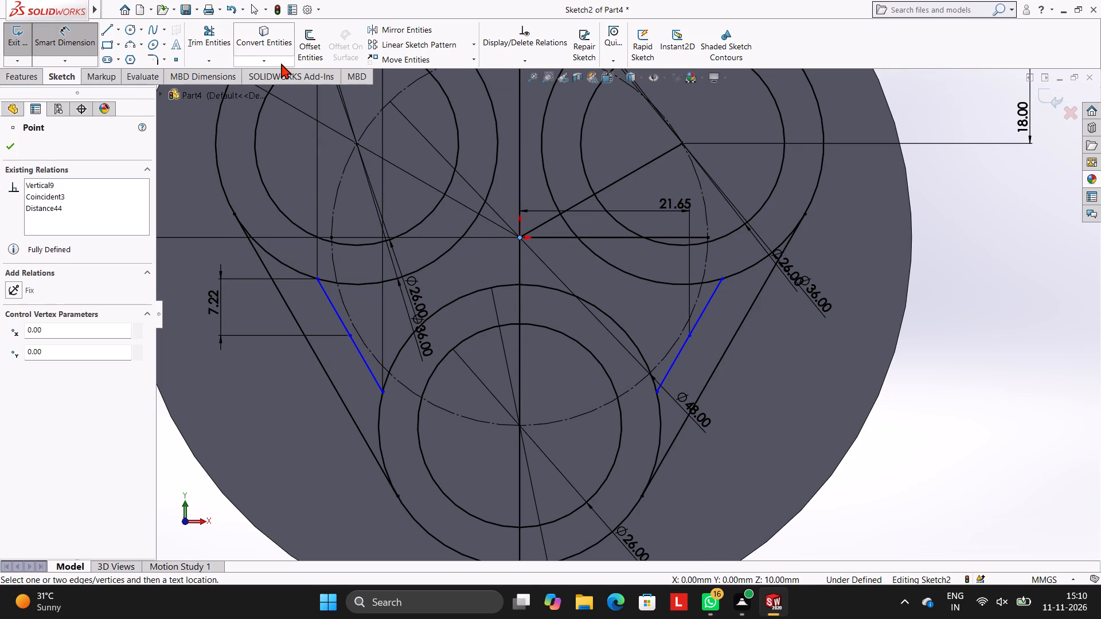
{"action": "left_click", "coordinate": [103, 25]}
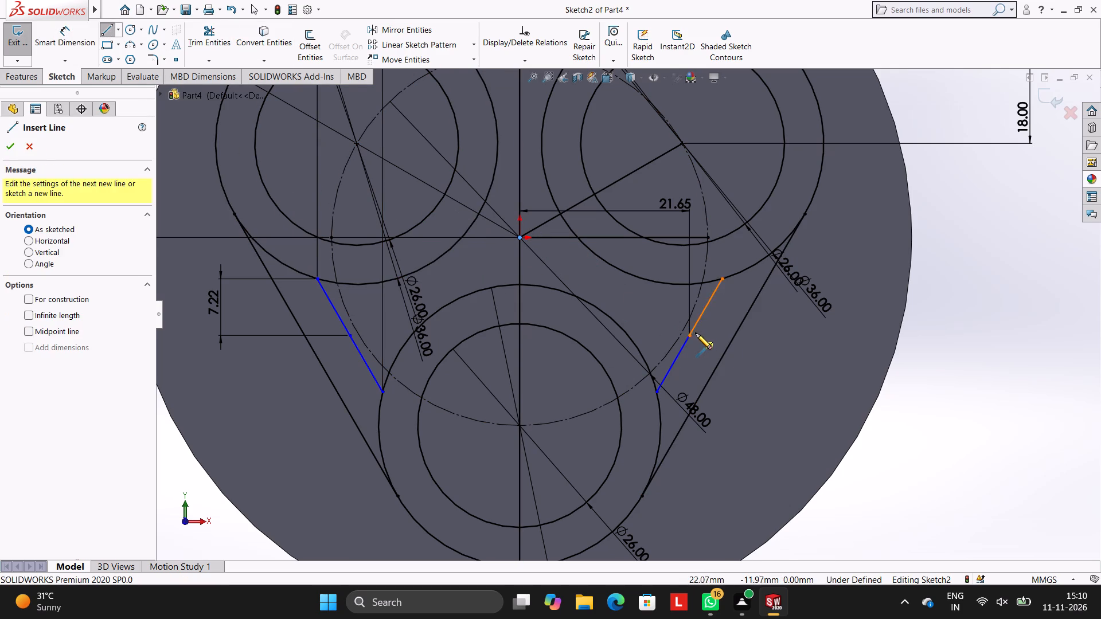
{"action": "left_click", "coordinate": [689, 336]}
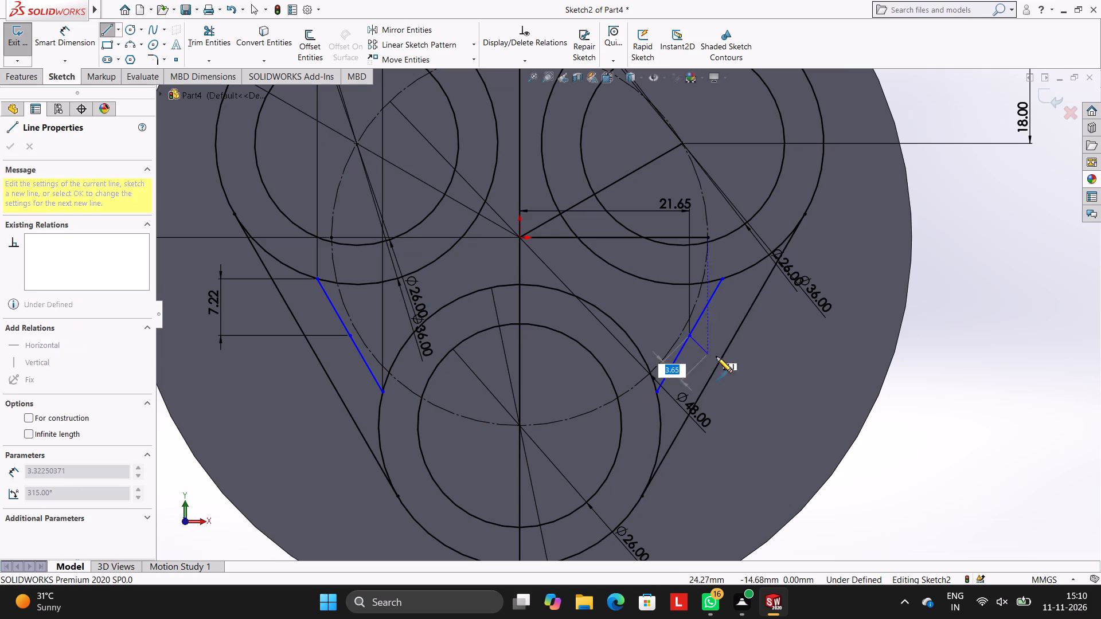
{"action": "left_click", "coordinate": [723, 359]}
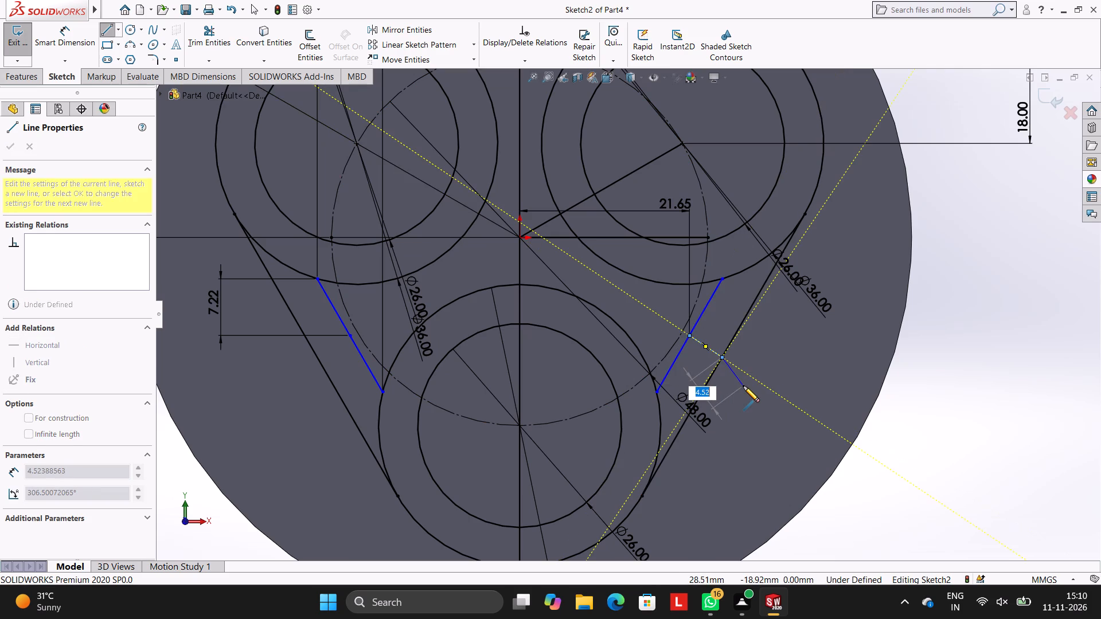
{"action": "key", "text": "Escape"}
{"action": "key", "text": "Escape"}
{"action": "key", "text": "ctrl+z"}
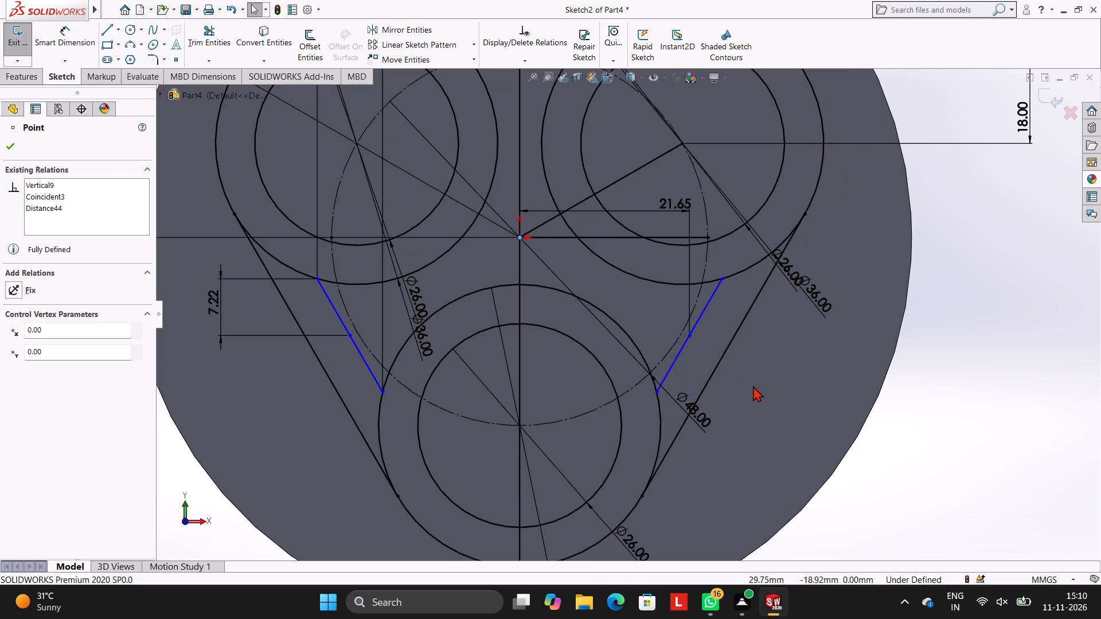
Draw a 5 mm line from the right inner sloping line's middle point perpendicular to the right outer sloping line.
{"action": "left_click", "coordinate": [108, 26]}
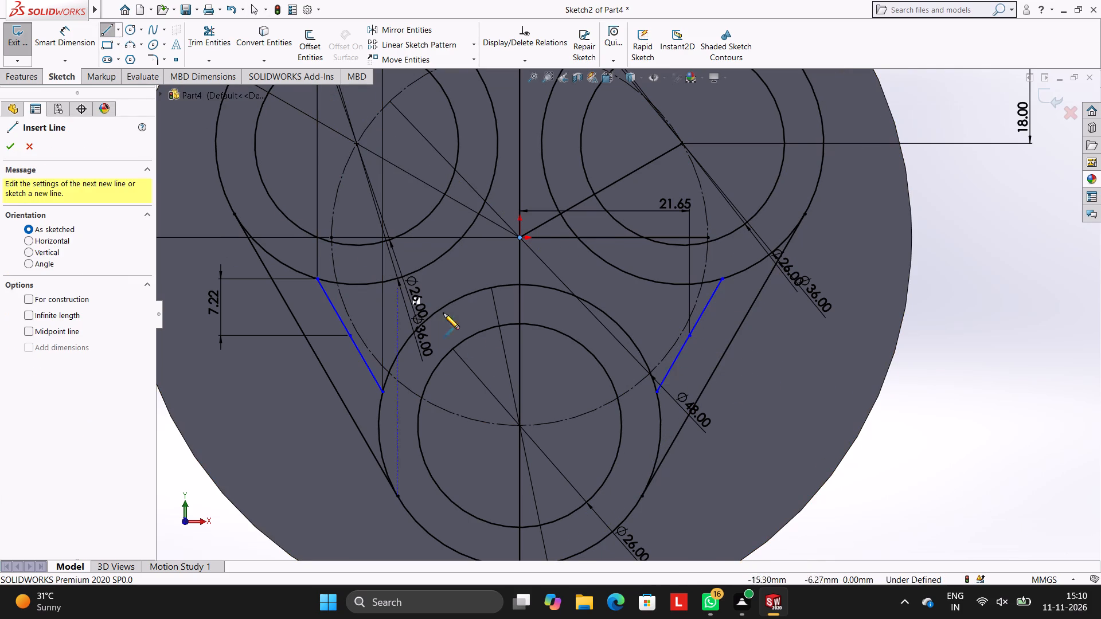
{"action": "left_click", "coordinate": [690, 335]}
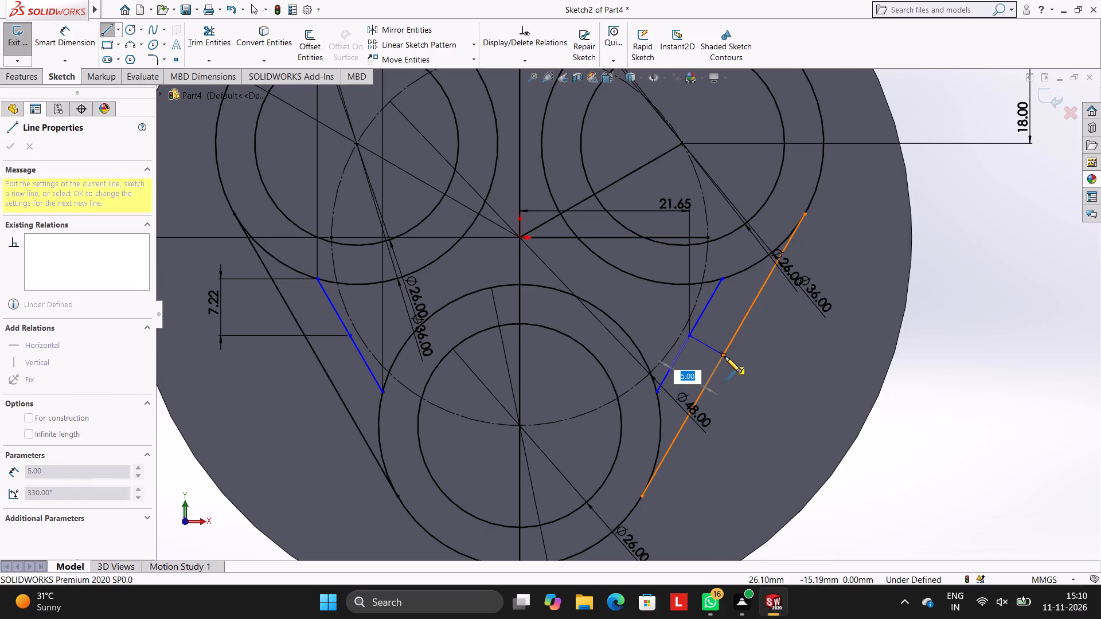
{"action": "left_click", "coordinate": [725, 354]}
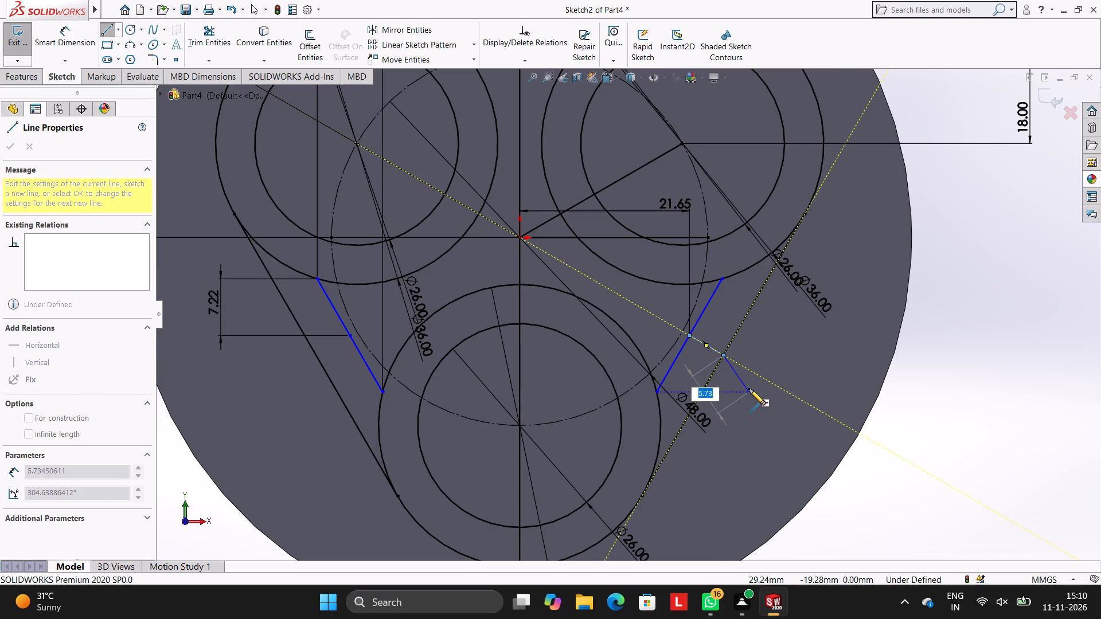
{"action": "key", "text": "Escape"}
{"action": "key", "text": "Escape"}
{"action": "key", "text": "Escape"}
{"action": "key", "text": "Escape"}
{"action": "key", "text": "Escape"}
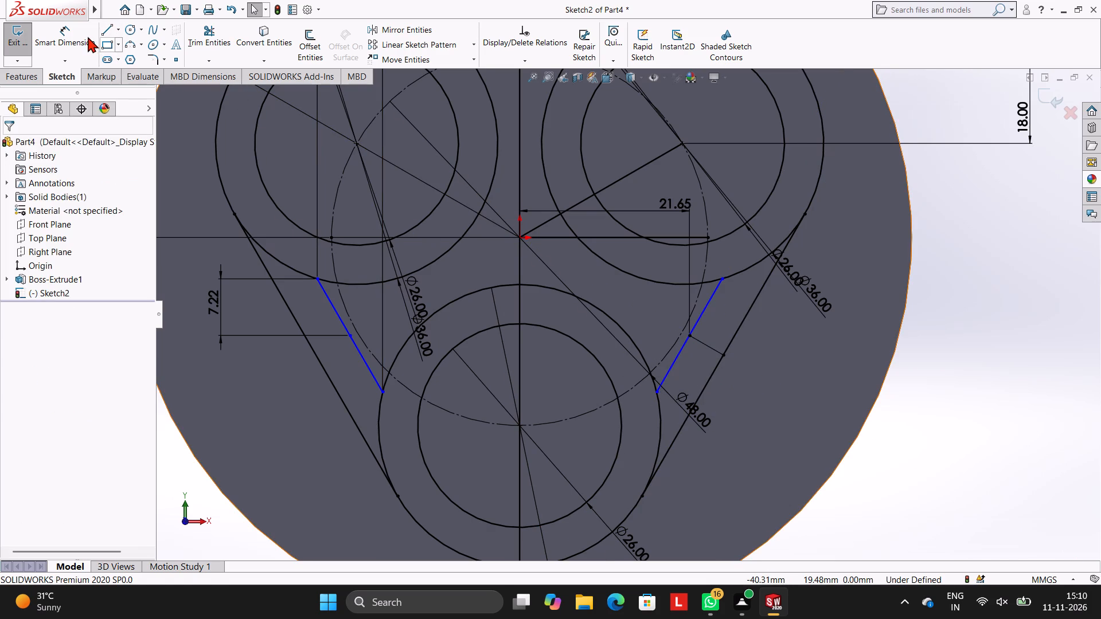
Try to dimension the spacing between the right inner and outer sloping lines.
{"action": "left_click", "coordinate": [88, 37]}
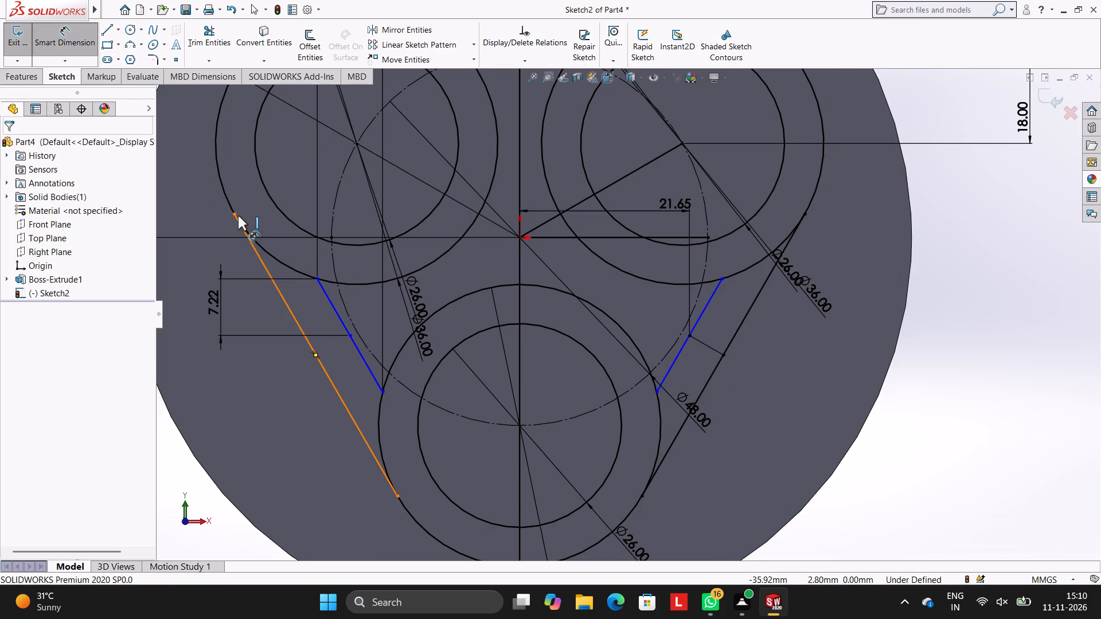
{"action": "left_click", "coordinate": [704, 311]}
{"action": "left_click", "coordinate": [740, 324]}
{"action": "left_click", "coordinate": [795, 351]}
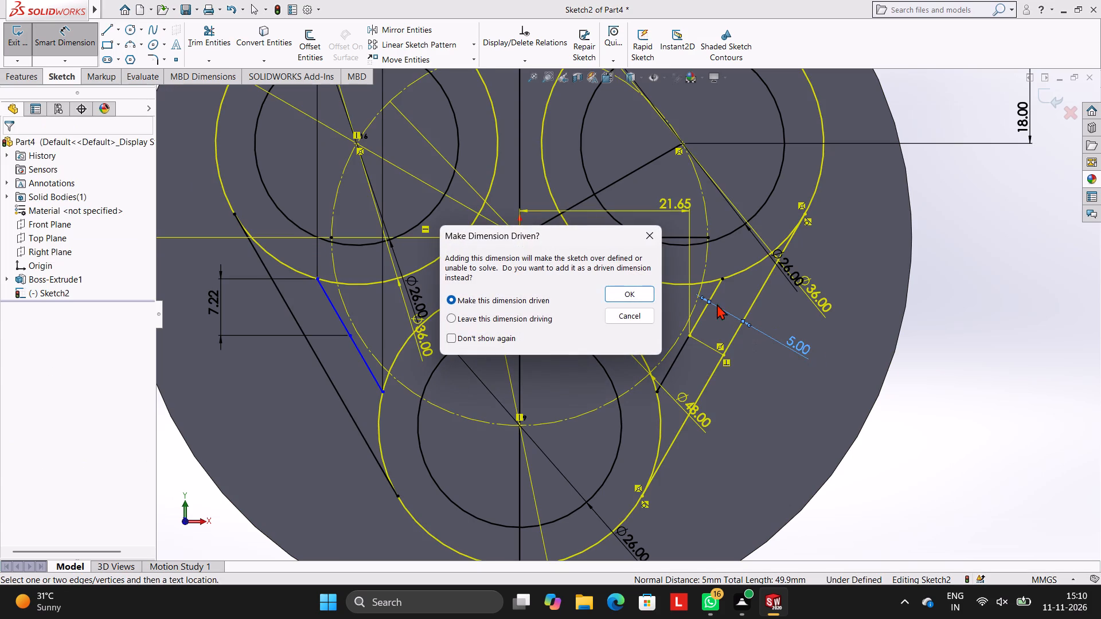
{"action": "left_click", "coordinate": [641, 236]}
Dimension the perpendicular distance from the upper right circles' centre to the right inner sloping line.
{"action": "left_click", "coordinate": [703, 315]}
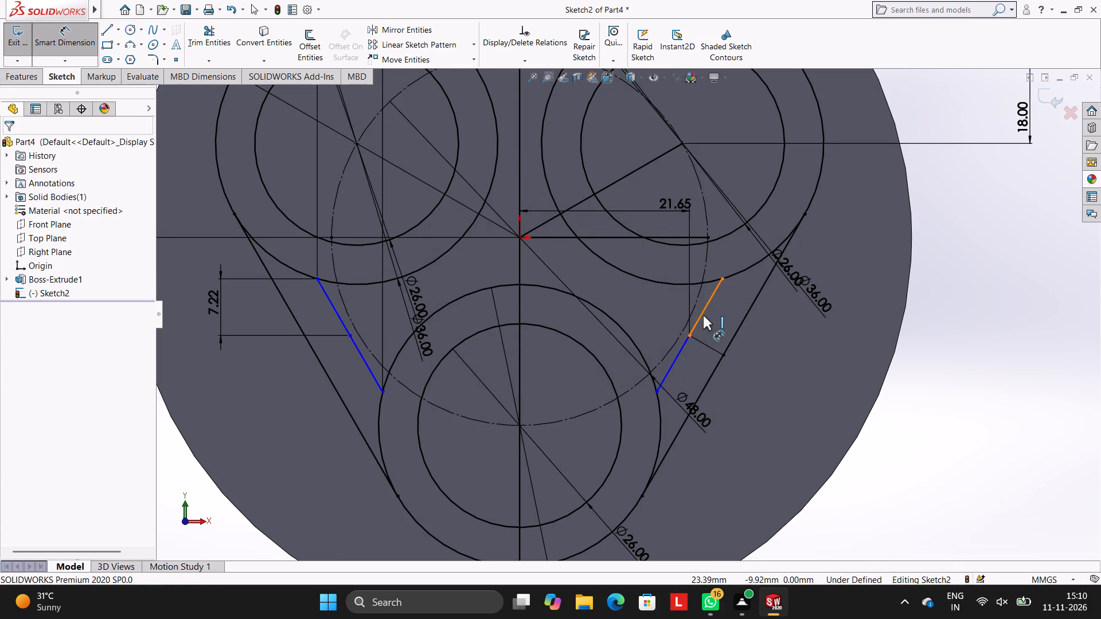
{"action": "left_click", "coordinate": [684, 144]}
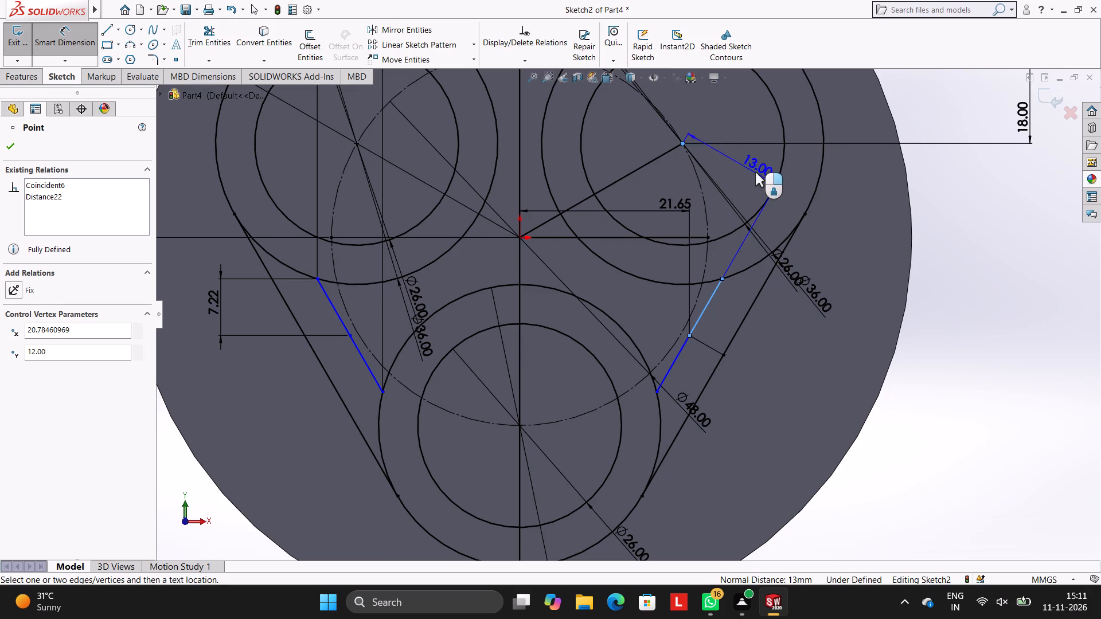
{"action": "left_click", "coordinate": [747, 166]}
{"action": "left_click", "coordinate": [697, 143]}
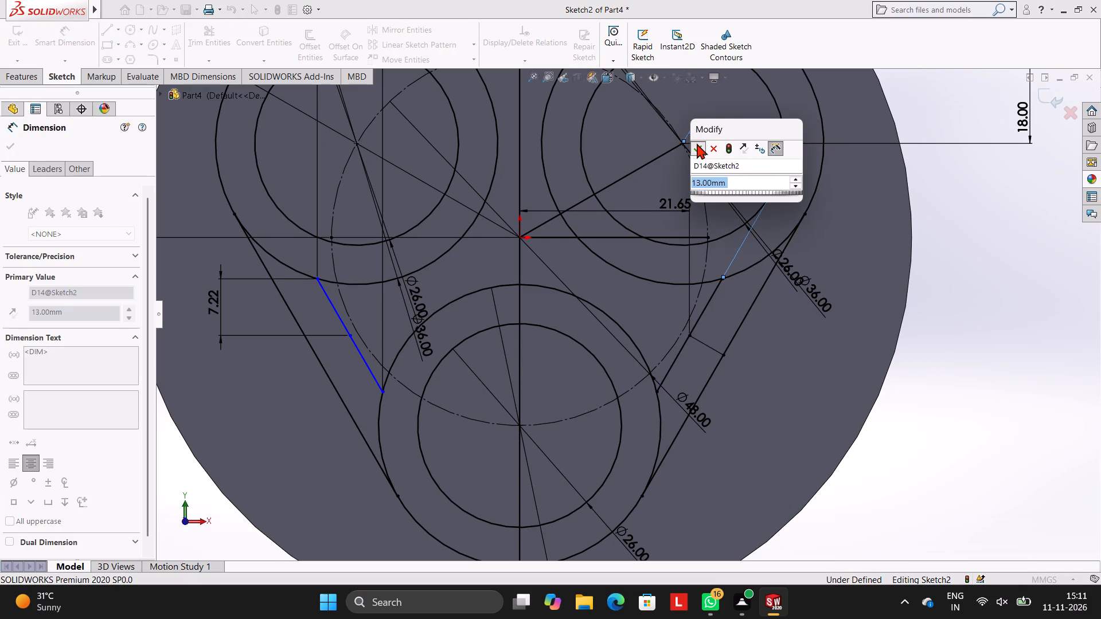
{"action": "left_click", "coordinate": [931, 269]}
{"action": "scroll", "coordinate": [487, 222], "scroll_direction": "up", "scroll_amount": 3}
{"action": "scroll", "coordinate": [597, 236], "scroll_direction": "down", "scroll_amount": 3}
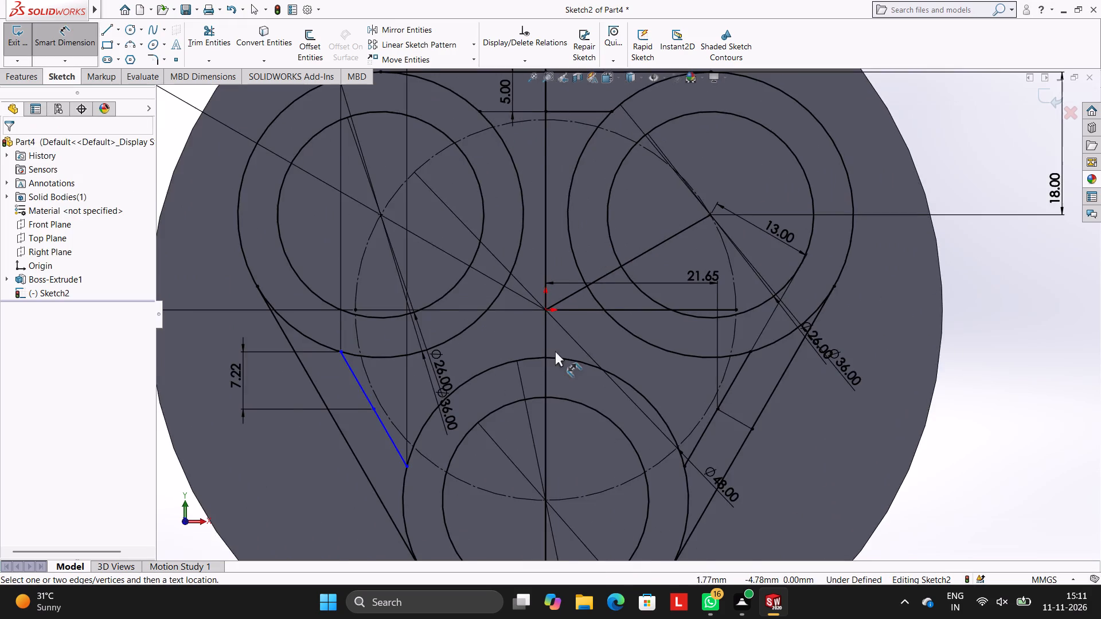
Draw a 5 mm line perpendicular to the left outer sloping line, ending at the left inner sloping line's middle point.
{"action": "scroll", "coordinate": [552, 351], "scroll_direction": "up", "scroll_amount": 2}
{"action": "scroll", "coordinate": [552, 351], "scroll_direction": "down", "scroll_amount": 2}
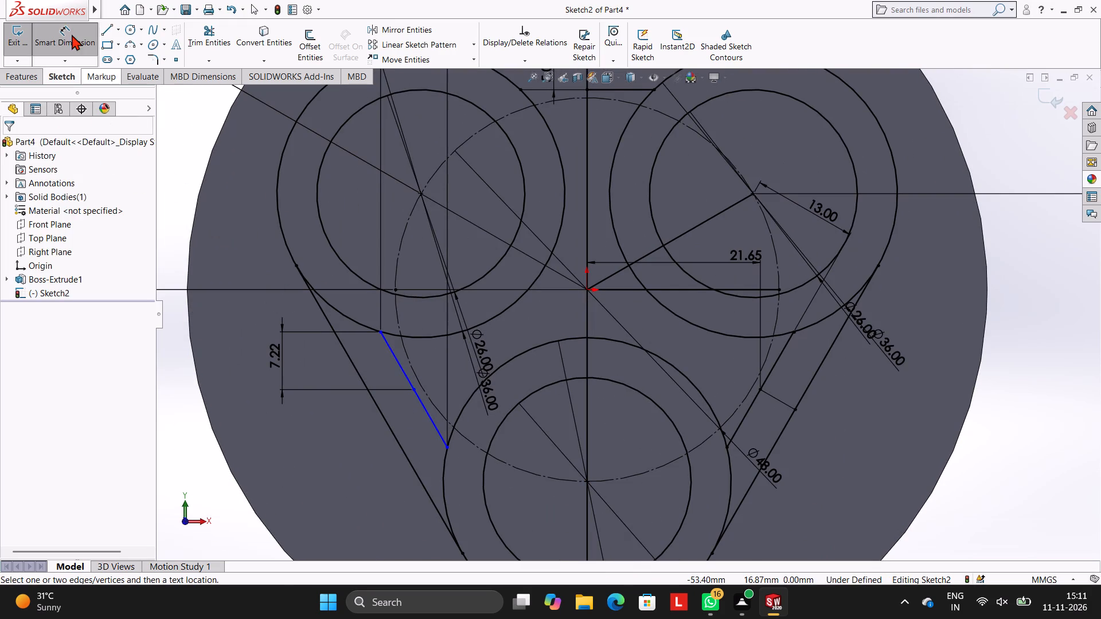
{"action": "left_click", "coordinate": [107, 30]}
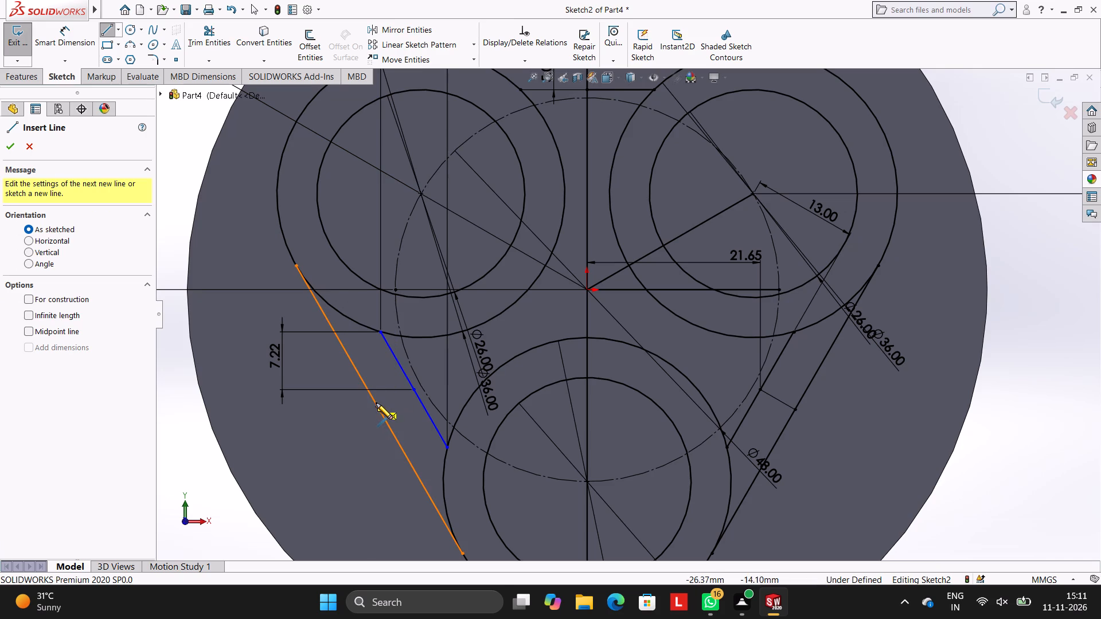
{"action": "left_click", "coordinate": [380, 410]}
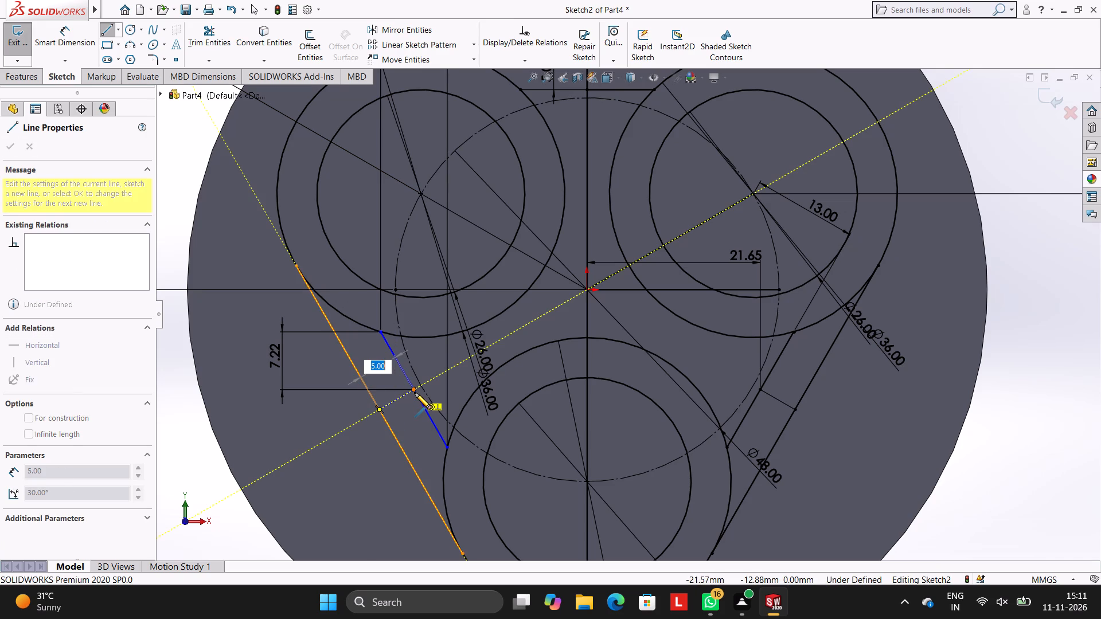
{"action": "left_click", "coordinate": [415, 393]}
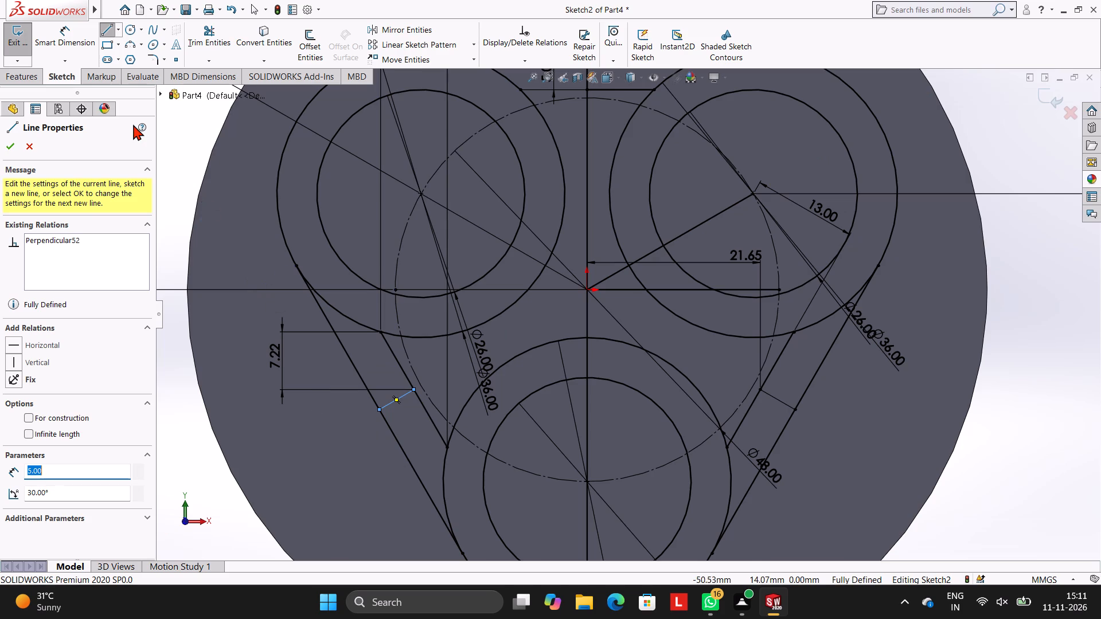
{"action": "key", "text": "Escape"}
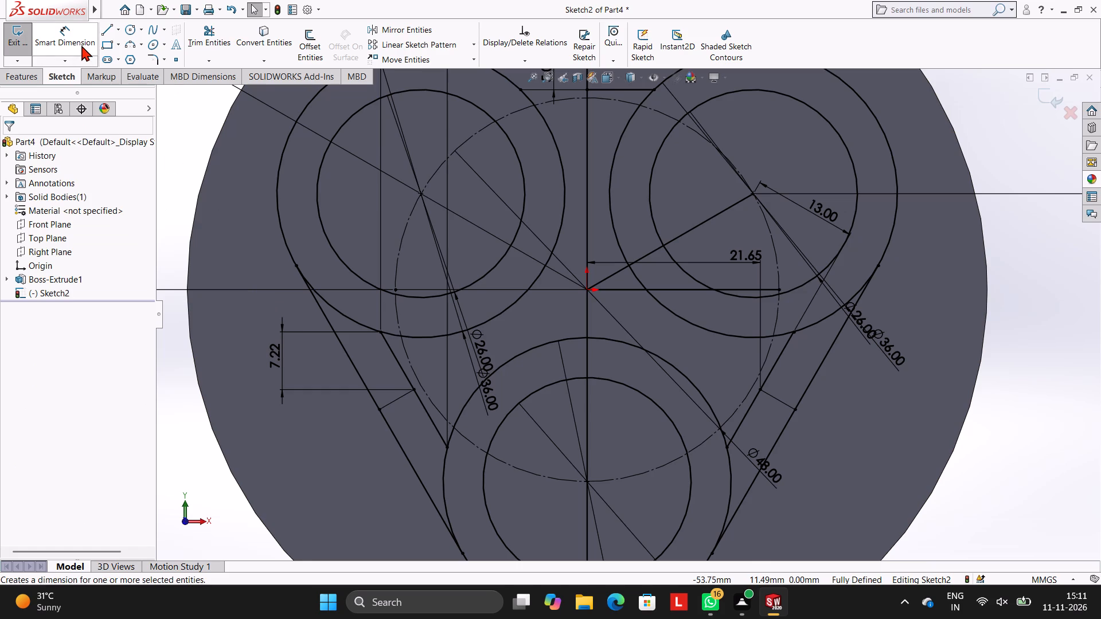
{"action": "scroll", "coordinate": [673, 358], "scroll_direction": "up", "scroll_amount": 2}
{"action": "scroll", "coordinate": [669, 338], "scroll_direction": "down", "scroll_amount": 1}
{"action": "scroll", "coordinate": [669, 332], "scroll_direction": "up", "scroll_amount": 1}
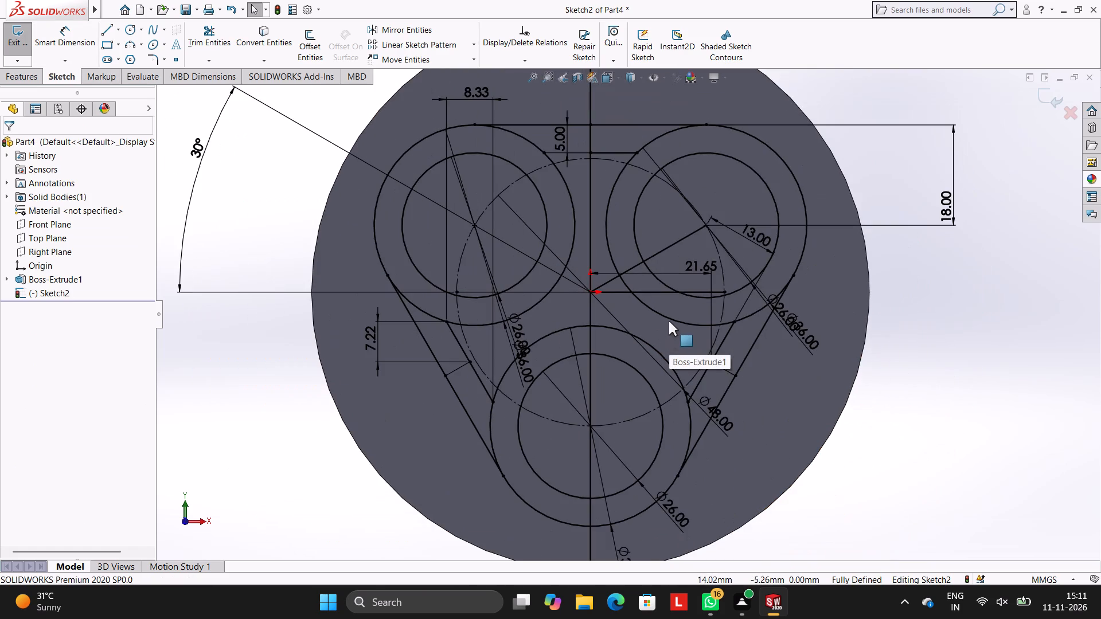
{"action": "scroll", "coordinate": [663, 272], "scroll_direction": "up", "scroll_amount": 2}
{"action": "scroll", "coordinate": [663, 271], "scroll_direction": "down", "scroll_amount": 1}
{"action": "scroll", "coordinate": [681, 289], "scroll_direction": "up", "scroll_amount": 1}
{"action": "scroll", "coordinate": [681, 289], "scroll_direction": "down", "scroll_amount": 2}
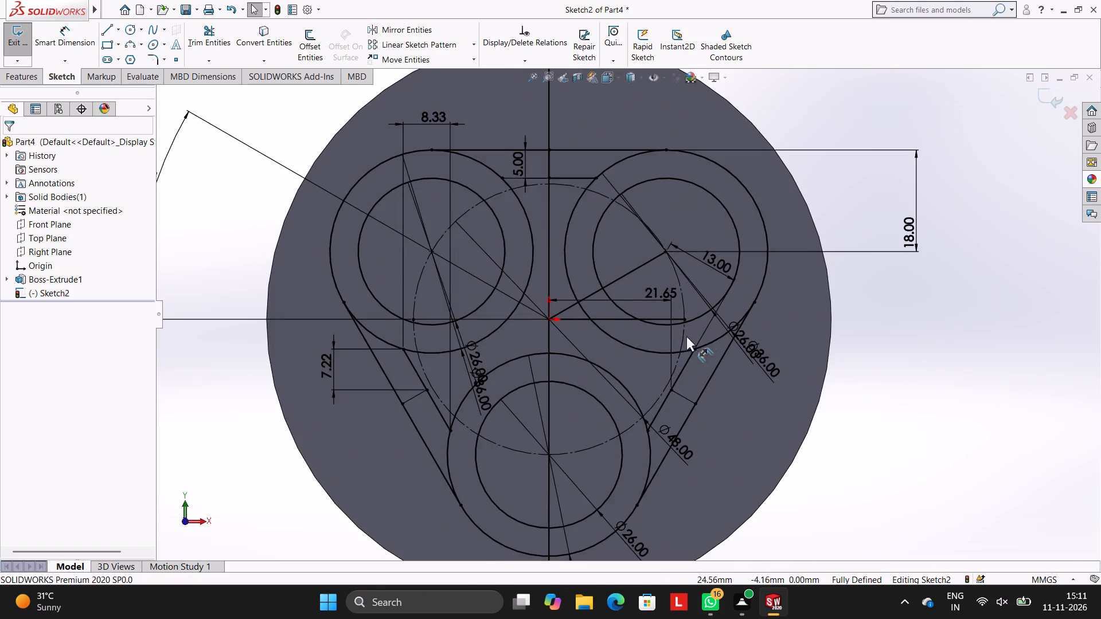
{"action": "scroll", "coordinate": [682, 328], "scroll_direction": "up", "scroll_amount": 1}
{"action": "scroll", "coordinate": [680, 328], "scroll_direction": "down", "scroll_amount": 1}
Start a boss extrude from the sketch, choosing all regions of the three rings and the three connecting ribs as contours.
{"action": "left_click", "coordinate": [19, 77]}
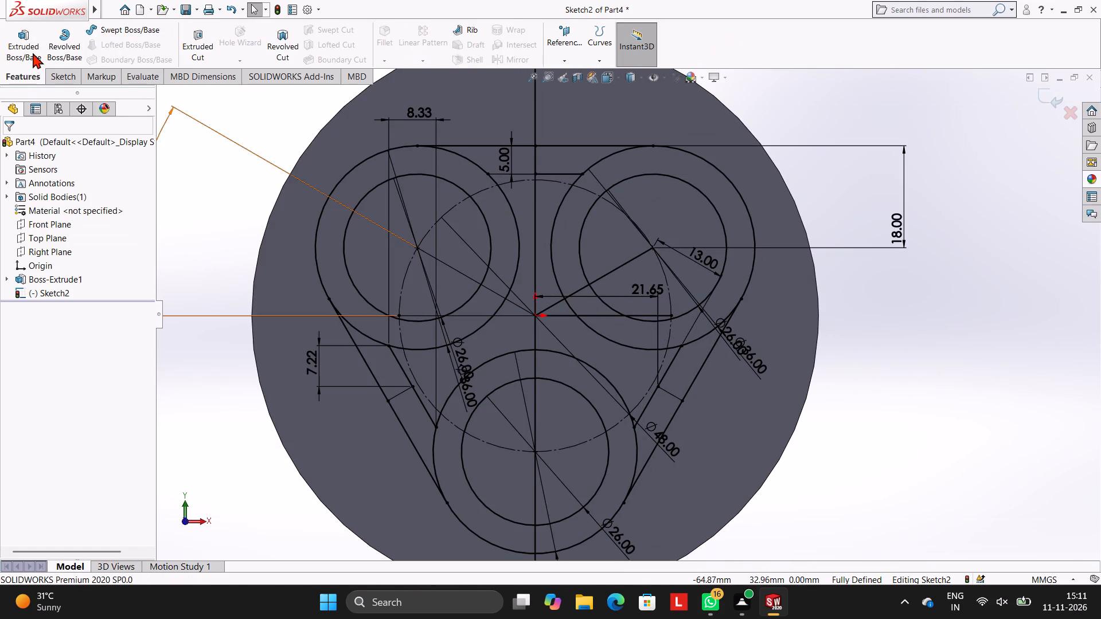
{"action": "left_click", "coordinate": [33, 53]}
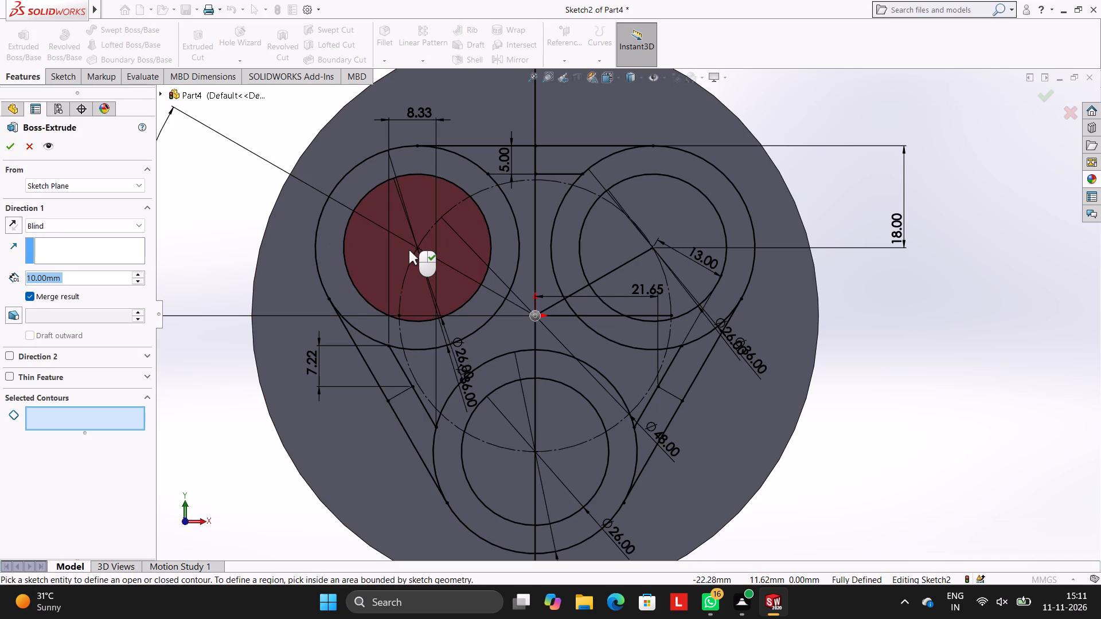
{"action": "left_click", "coordinate": [358, 185]}
{"action": "left_click", "coordinate": [488, 305]}
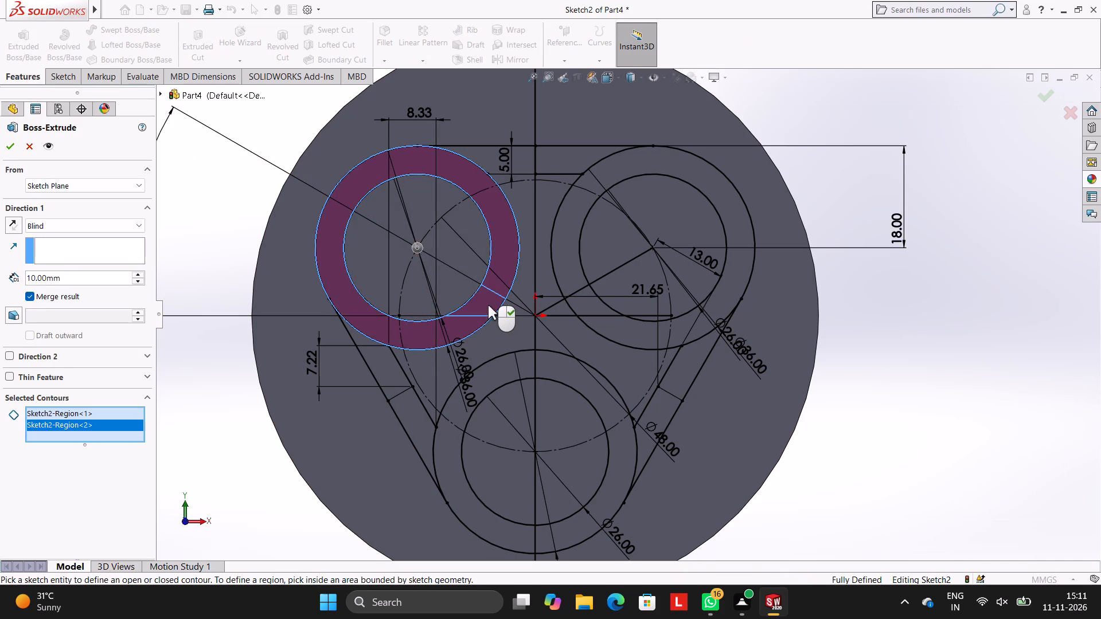
{"action": "left_click", "coordinate": [378, 361]}
{"action": "left_click", "coordinate": [413, 405]}
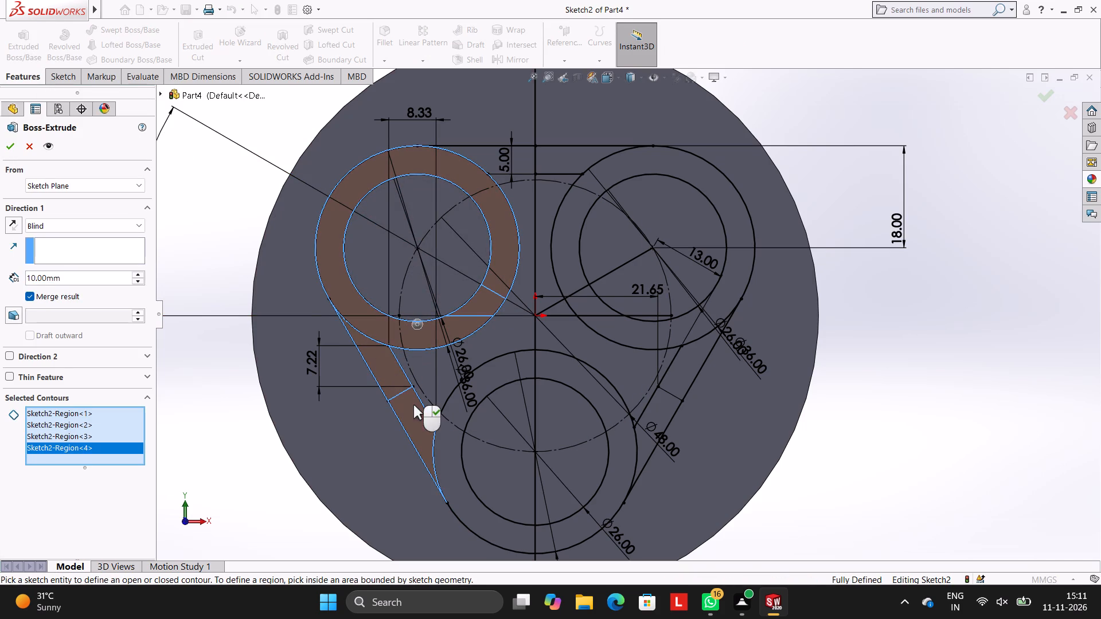
{"action": "left_click", "coordinate": [447, 444]}
{"action": "left_click", "coordinate": [585, 378]}
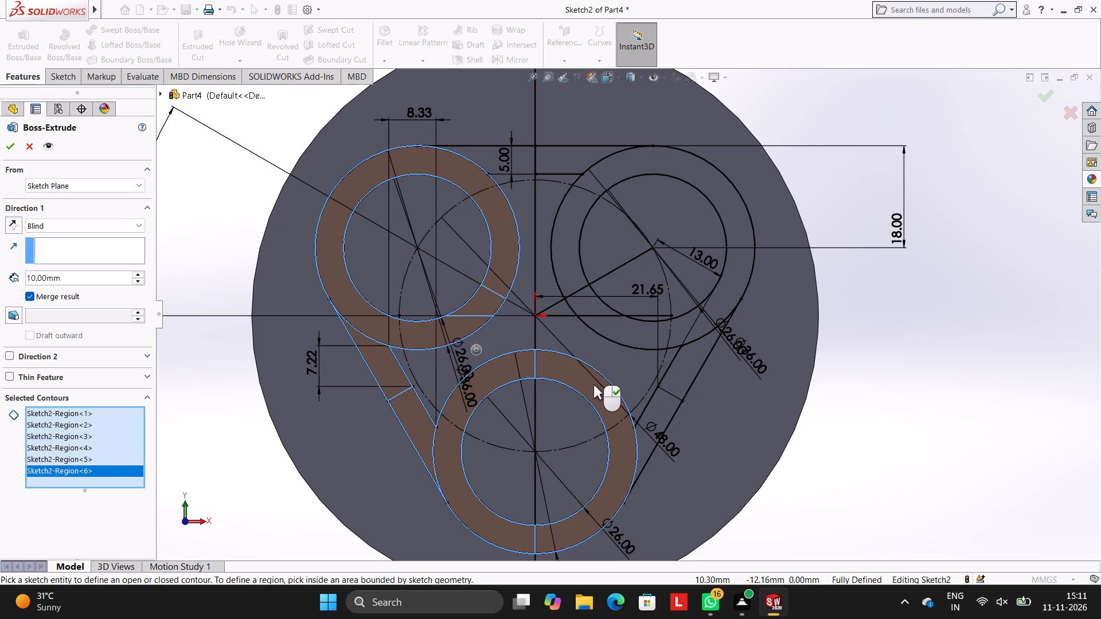
{"action": "left_click", "coordinate": [670, 405]}
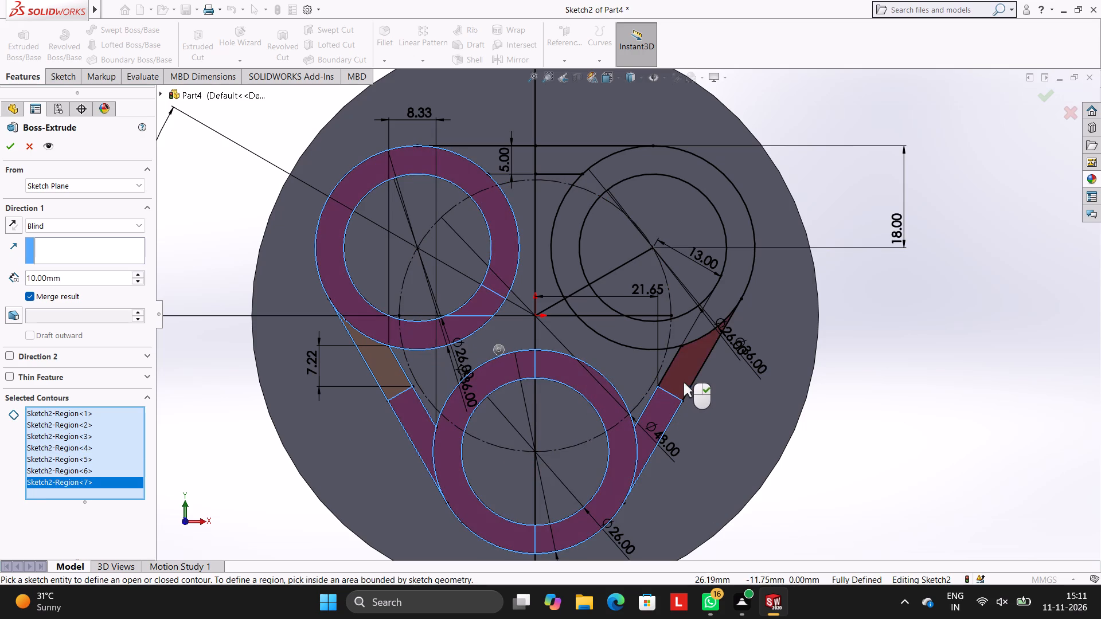
{"action": "left_click", "coordinate": [684, 382]}
{"action": "left_click", "coordinate": [699, 314]}
{"action": "left_click", "coordinate": [586, 299]}
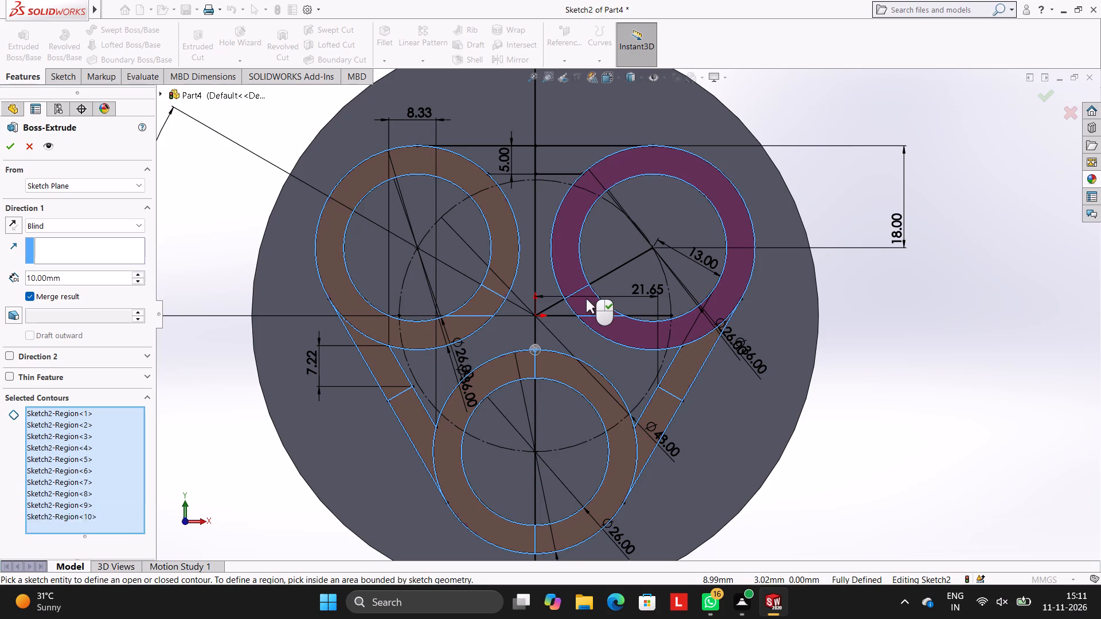
{"action": "left_click", "coordinate": [564, 159]}
{"action": "left_click", "coordinate": [516, 157]}
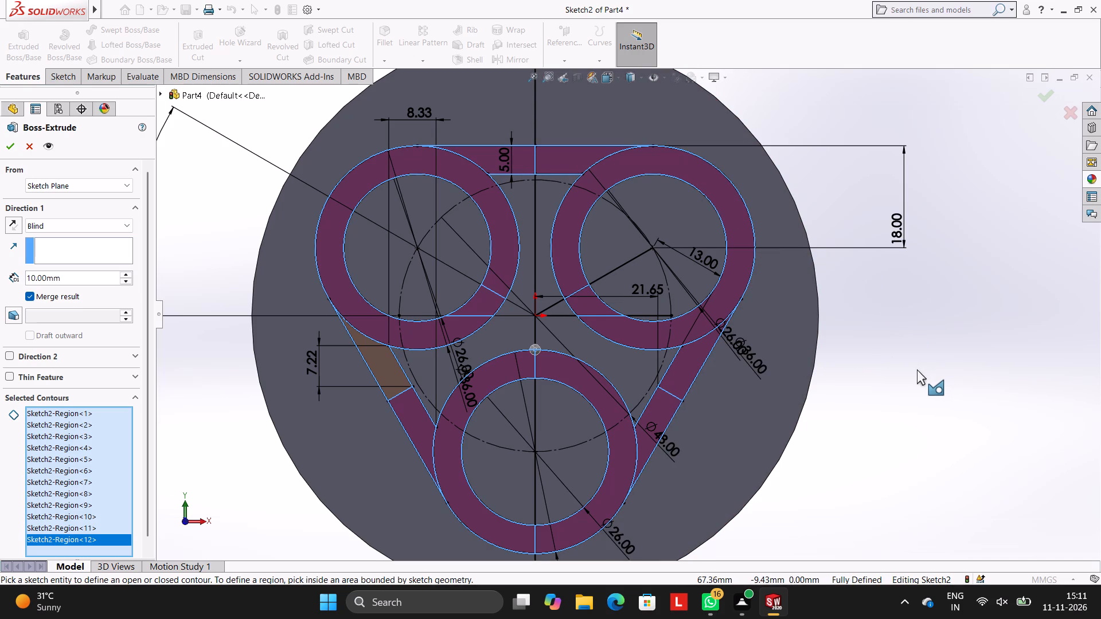
Extrude the selected ring and rib contours to a blind depth of 25 mm, merged with the disc.
{"action": "middle_click_drag", "start_coordinate": [963, 348], "coordinate": [961, 348]}
{"action": "middle_click_drag", "start_coordinate": [961, 348], "coordinate": [956, 174]}
{"action": "middle_click_drag", "start_coordinate": [859, 326], "coordinate": [850, 324]}
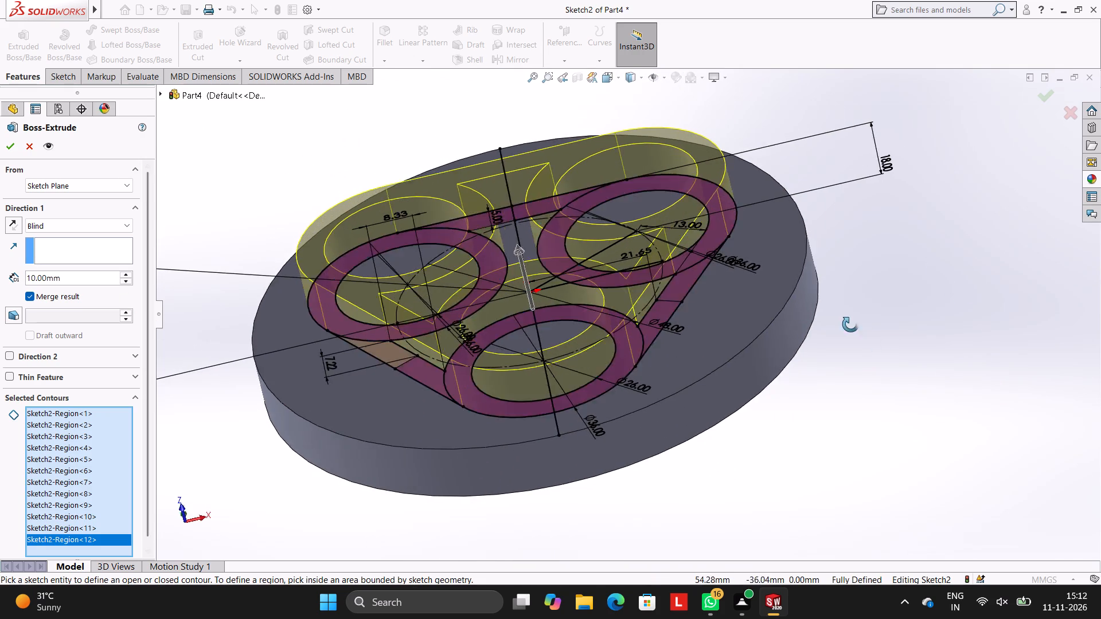
{"action": "middle_click_drag", "start_coordinate": [850, 324], "coordinate": [867, 263]}
{"action": "left_click", "coordinate": [91, 281]}
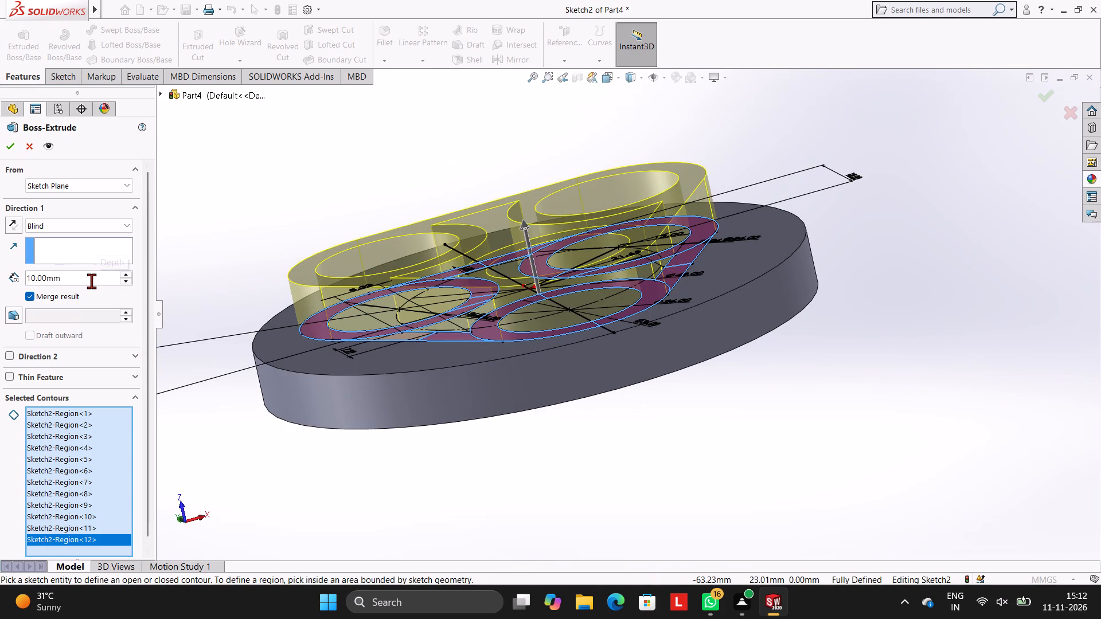
{"action": "key", "text": "BackSpace"}
{"action": "key", "text": "BackSpace"}
{"action": "key", "text": "BackSpace"}
{"action": "key", "text": "BackSpace"}
{"action": "key", "text": "BackSpace"}
{"action": "key", "text": "BackSpace"}
{"action": "key", "text": "BackSpace"}
{"action": "key", "text": "BackSpace"}
{"action": "key", "text": "BackSpace"}
{"action": "key", "text": "BackSpace"}
{"action": "key", "text": "BackSpace"}
{"action": "key", "text": "BackSpace"}
{"action": "key", "text": "BackSpace"}
{"action": "key", "text": "BackSpace"}
{"action": "key", "text": "BackSpace"}
{"action": "type", "text": "25"}
{"action": "key", "text": "Return"}
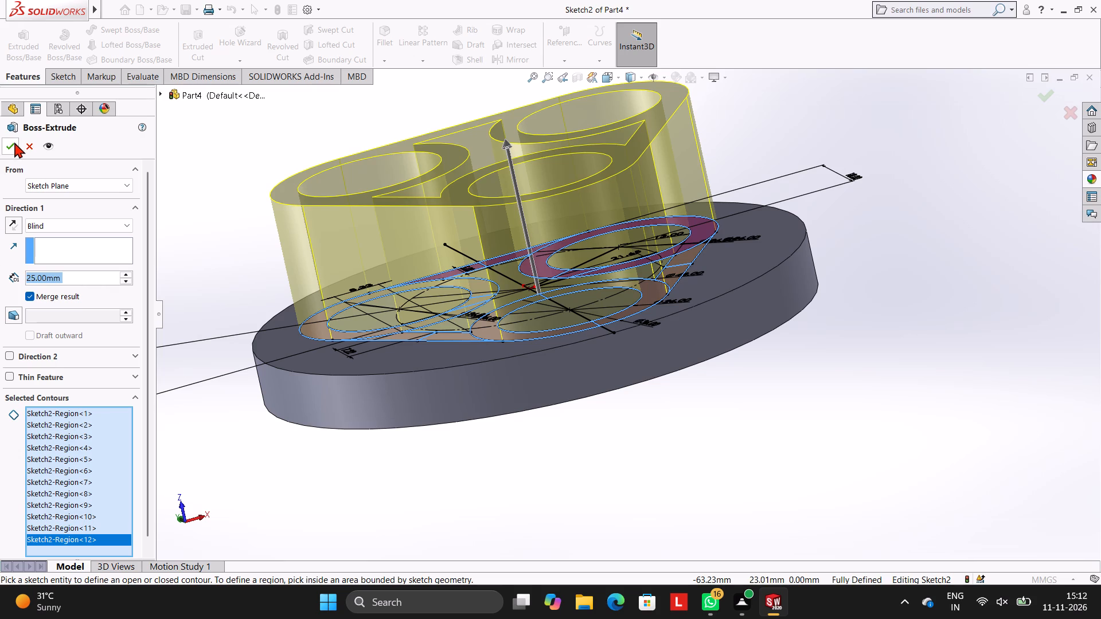
{"action": "left_click", "coordinate": [13, 141]}
{"action": "left_click", "coordinate": [189, 147]}
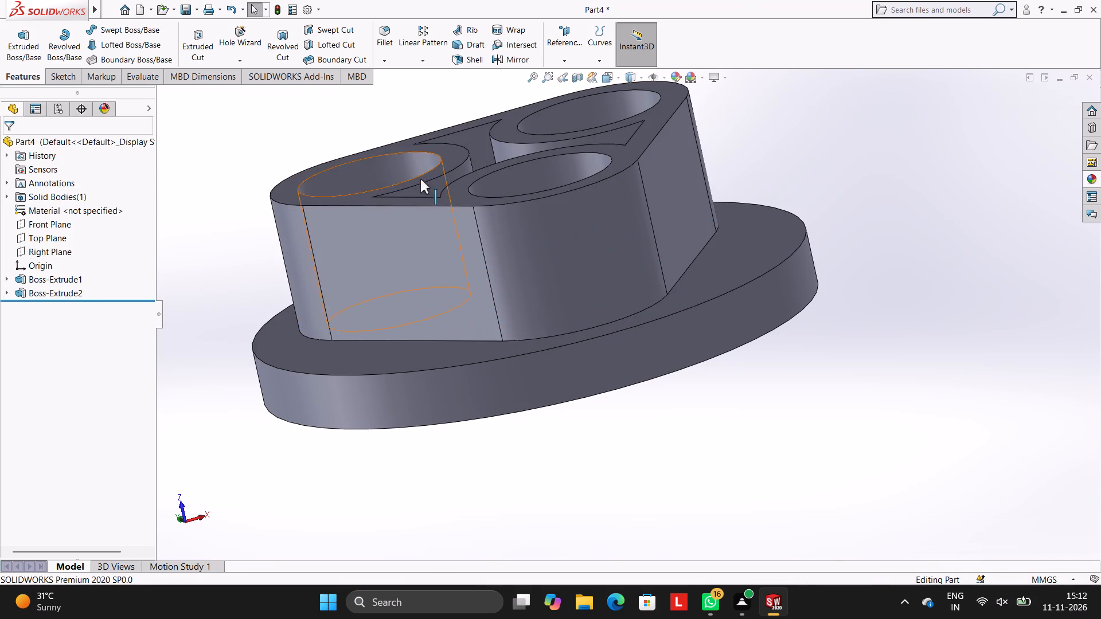
Open a new sketch on the disc's flat back face, opposite the raised rings, and view it face-on.
{"action": "middle_click_drag", "start_coordinate": [534, 173], "coordinate": [545, 290]}
{"action": "scroll", "coordinate": [578, 335], "scroll_direction": "up", "scroll_amount": 3}
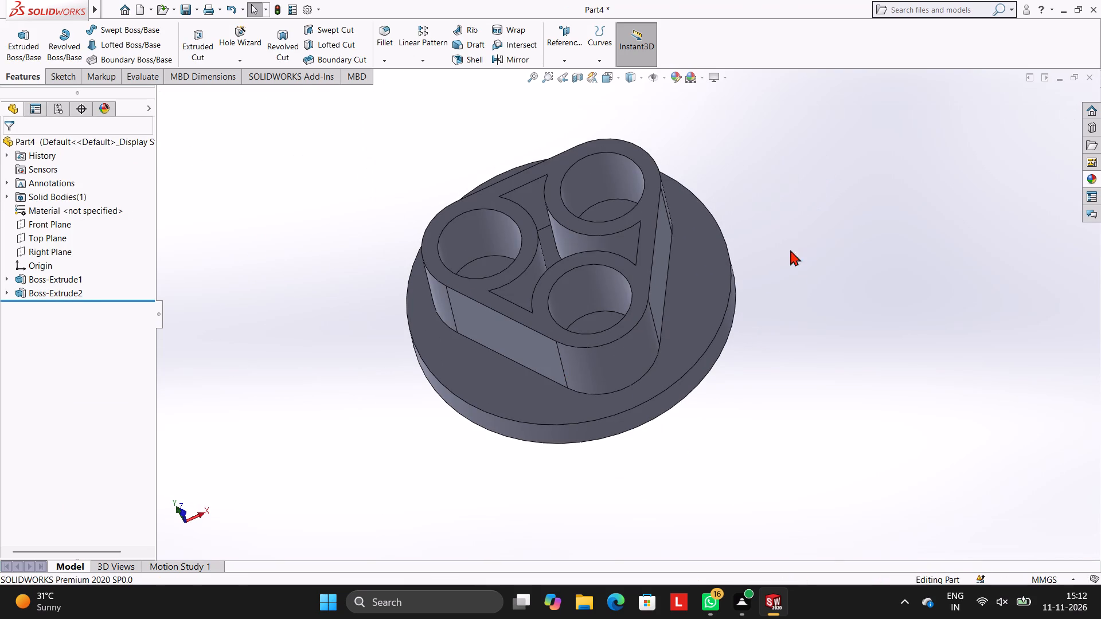
{"action": "middle_click_drag", "start_coordinate": [786, 262], "coordinate": [873, 275]}
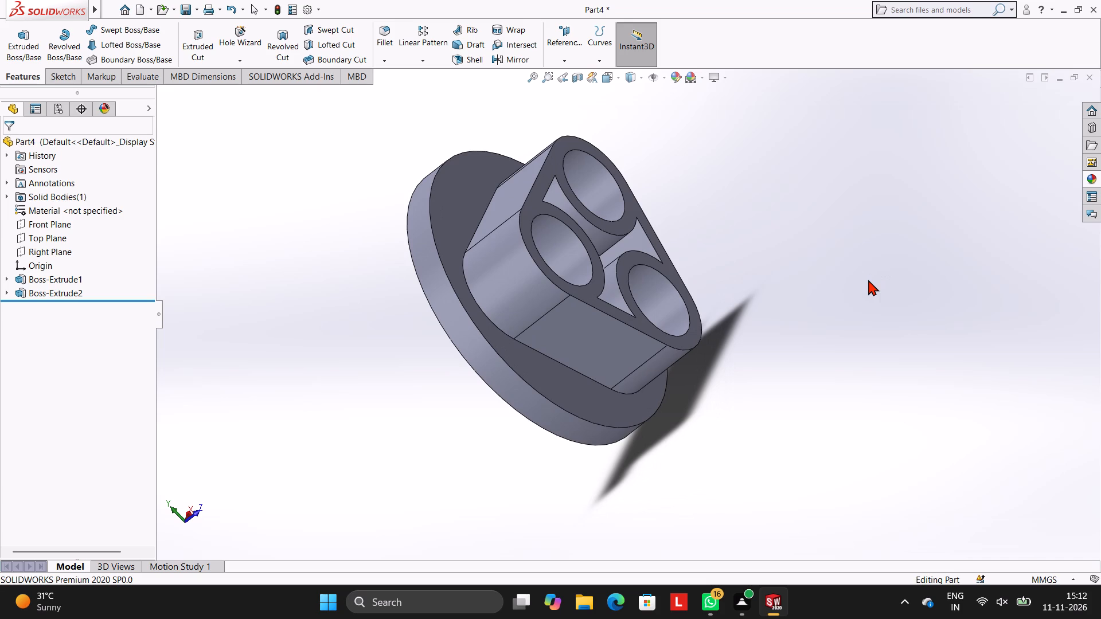
{"action": "middle_click_drag", "start_coordinate": [827, 252], "coordinate": [892, 264]}
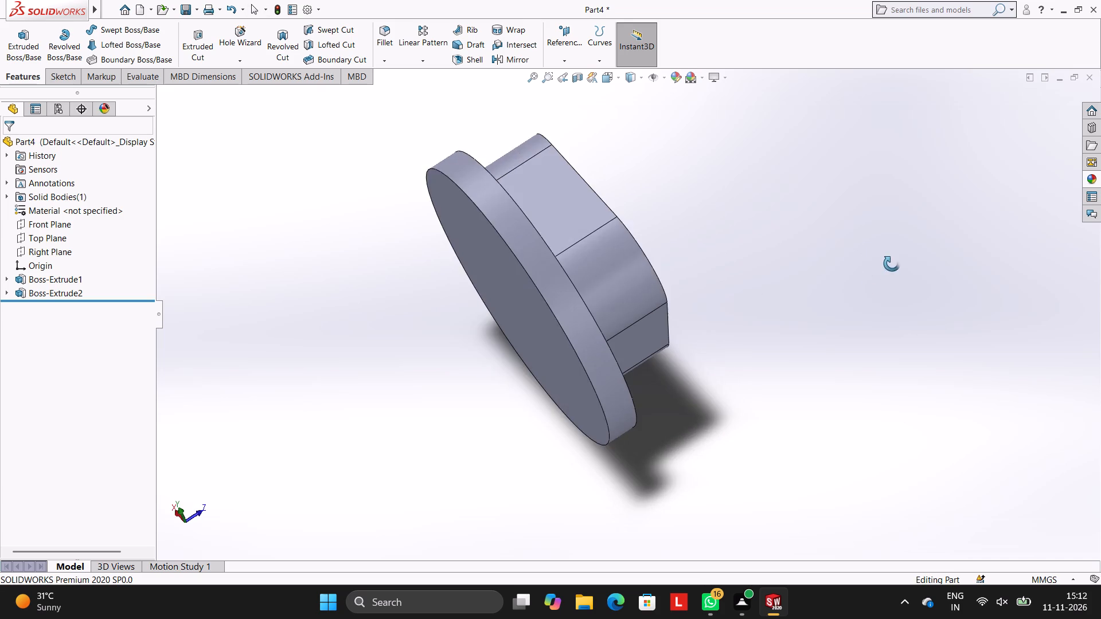
{"action": "middle_click_drag", "start_coordinate": [892, 264], "coordinate": [870, 262]}
{"action": "middle_click_drag", "start_coordinate": [874, 238], "coordinate": [904, 206]}
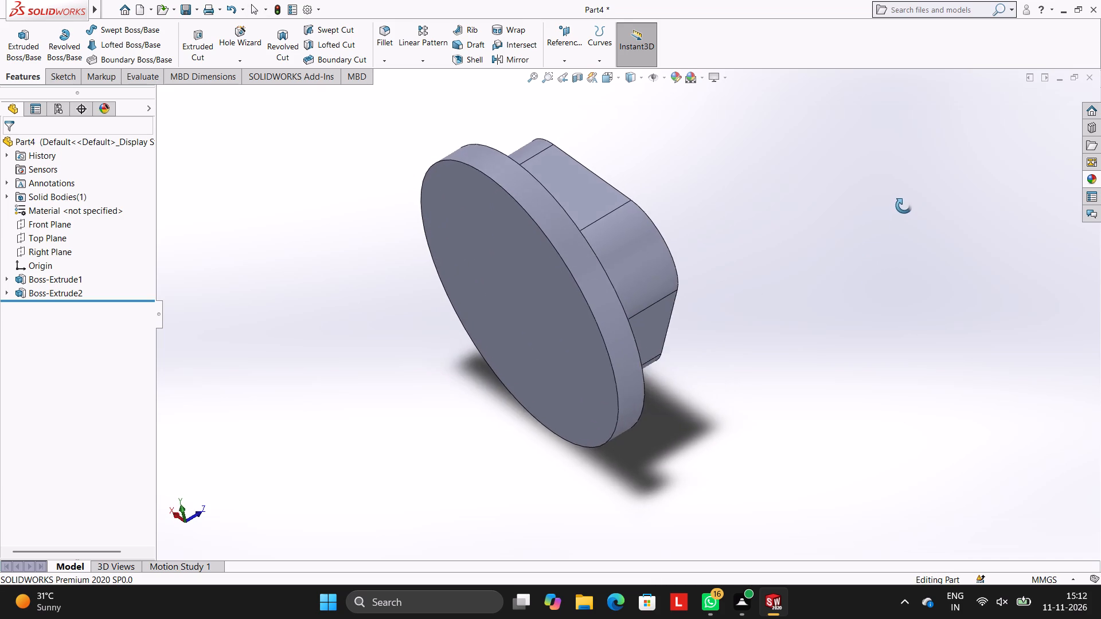
{"action": "middle_click_drag", "start_coordinate": [904, 206], "coordinate": [892, 204]}
{"action": "middle_click_drag", "start_coordinate": [797, 206], "coordinate": [850, 186]}
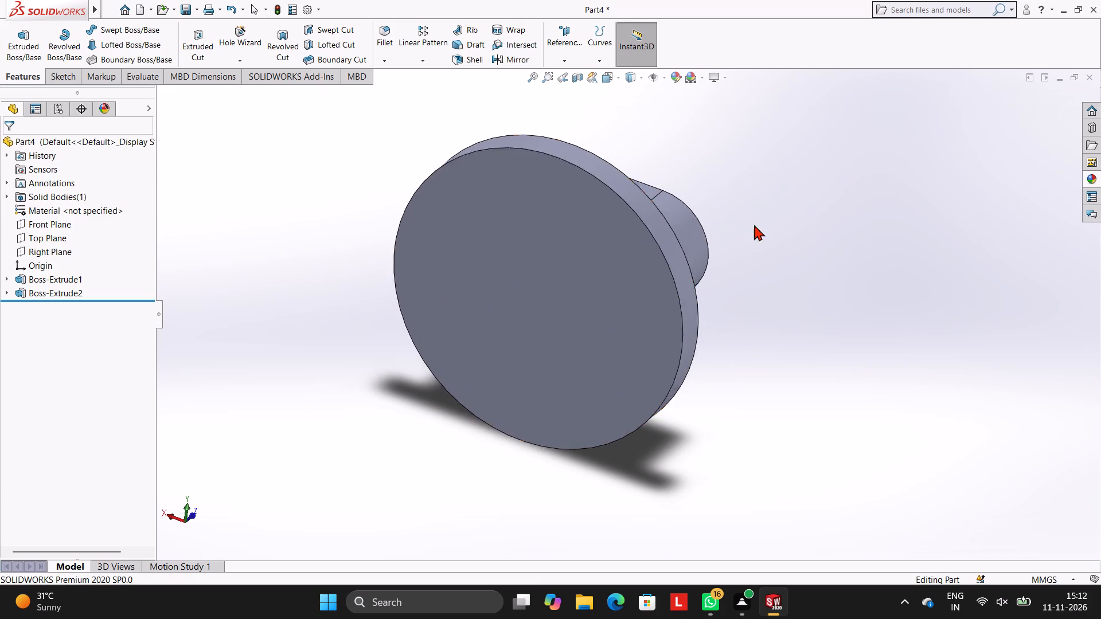
{"action": "left_click", "coordinate": [524, 287]}
{"action": "left_click", "coordinate": [571, 252]}
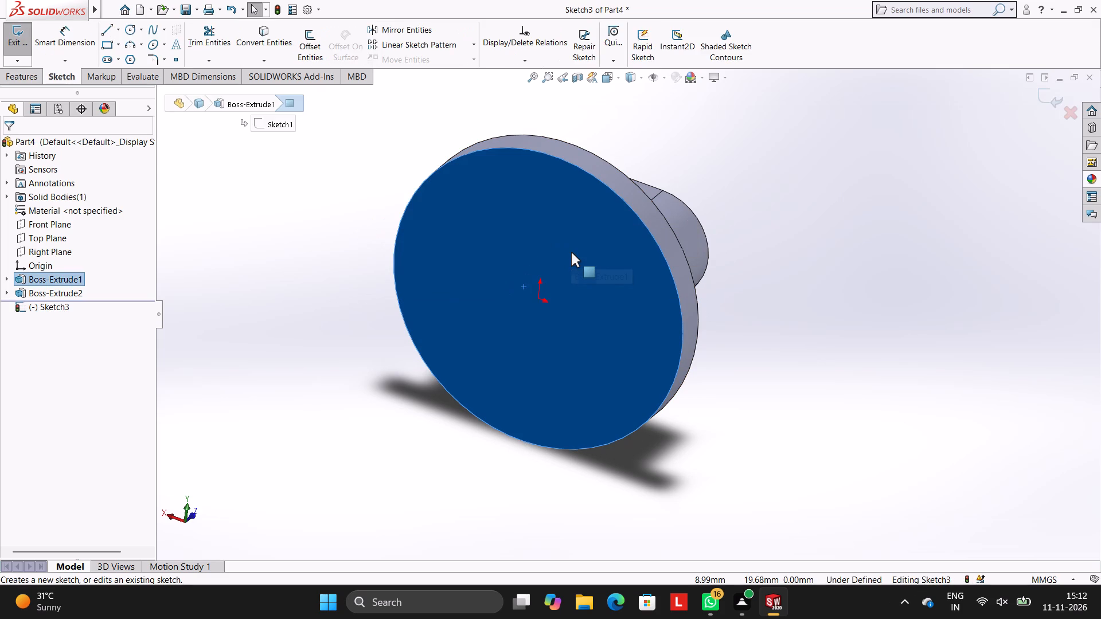
{"action": "key", "text": "ctrl+8"}
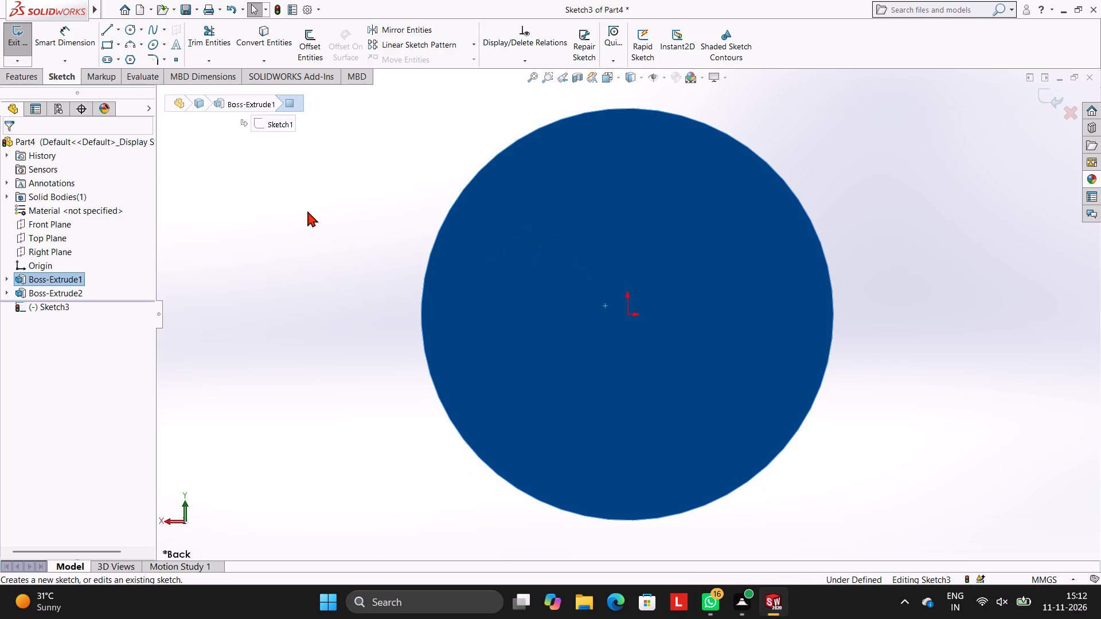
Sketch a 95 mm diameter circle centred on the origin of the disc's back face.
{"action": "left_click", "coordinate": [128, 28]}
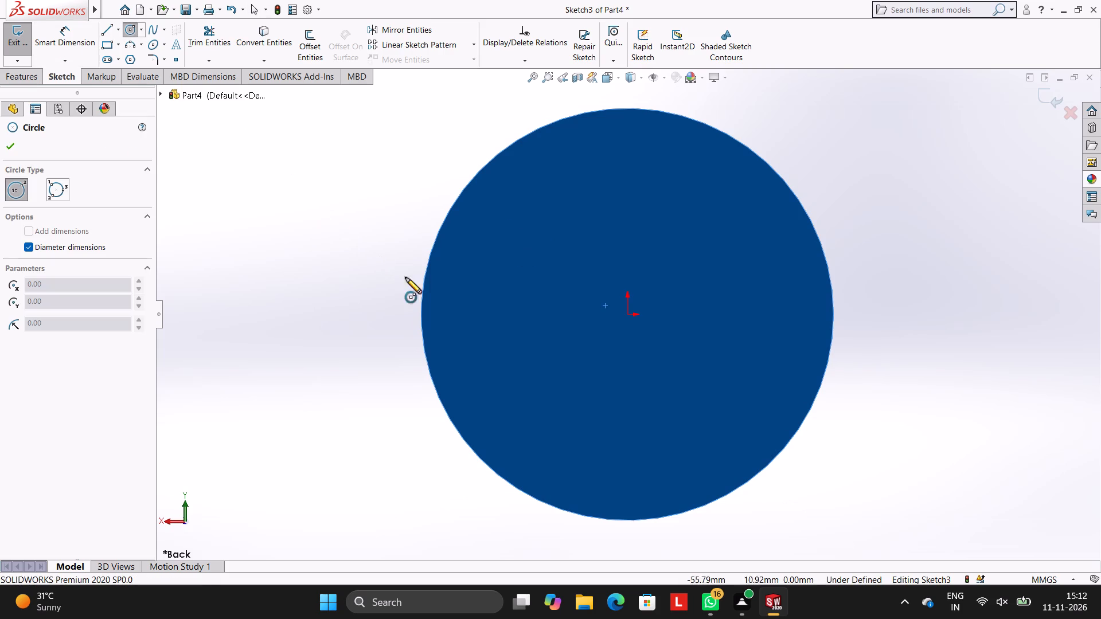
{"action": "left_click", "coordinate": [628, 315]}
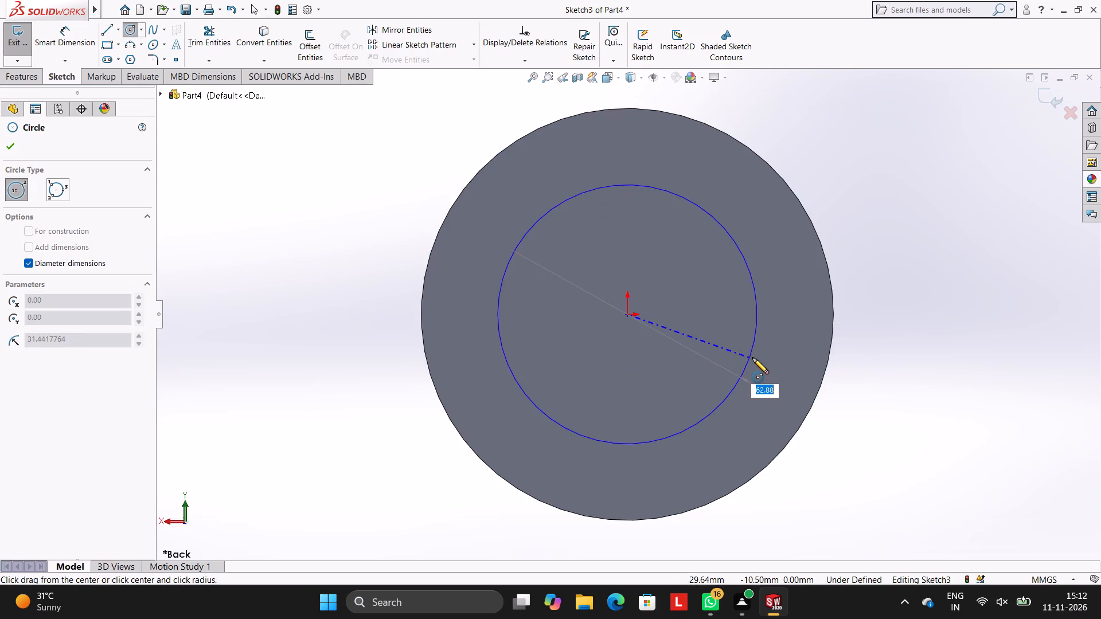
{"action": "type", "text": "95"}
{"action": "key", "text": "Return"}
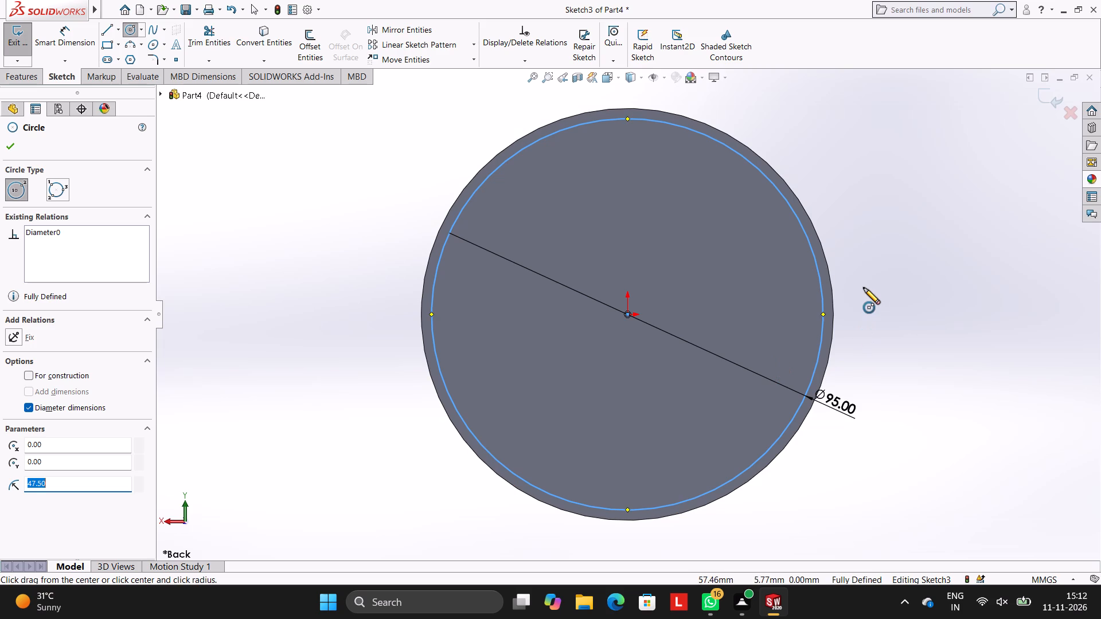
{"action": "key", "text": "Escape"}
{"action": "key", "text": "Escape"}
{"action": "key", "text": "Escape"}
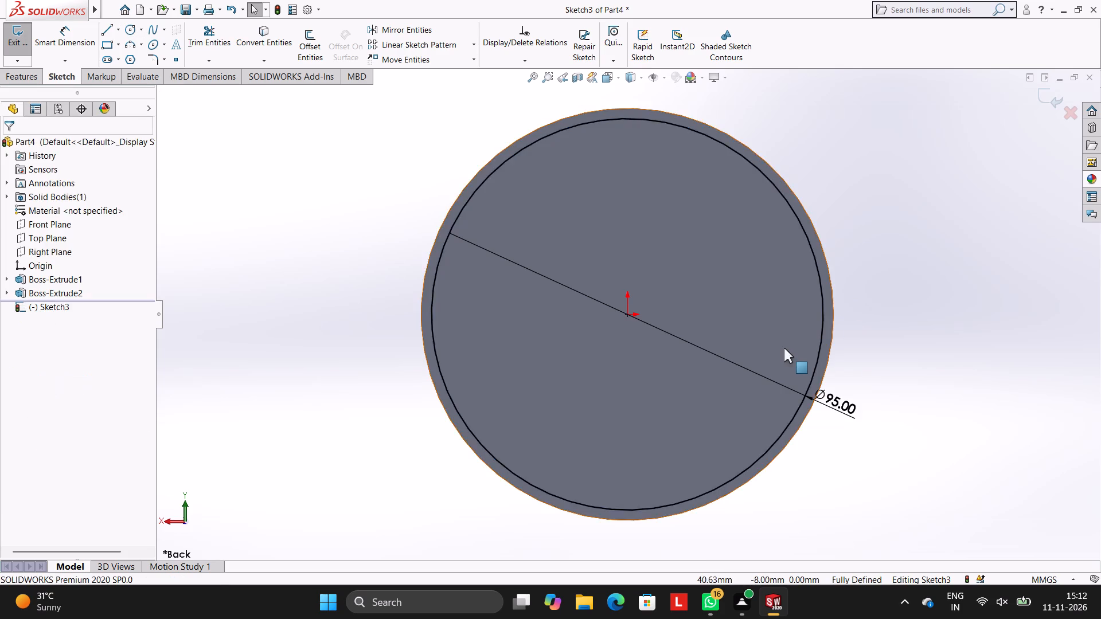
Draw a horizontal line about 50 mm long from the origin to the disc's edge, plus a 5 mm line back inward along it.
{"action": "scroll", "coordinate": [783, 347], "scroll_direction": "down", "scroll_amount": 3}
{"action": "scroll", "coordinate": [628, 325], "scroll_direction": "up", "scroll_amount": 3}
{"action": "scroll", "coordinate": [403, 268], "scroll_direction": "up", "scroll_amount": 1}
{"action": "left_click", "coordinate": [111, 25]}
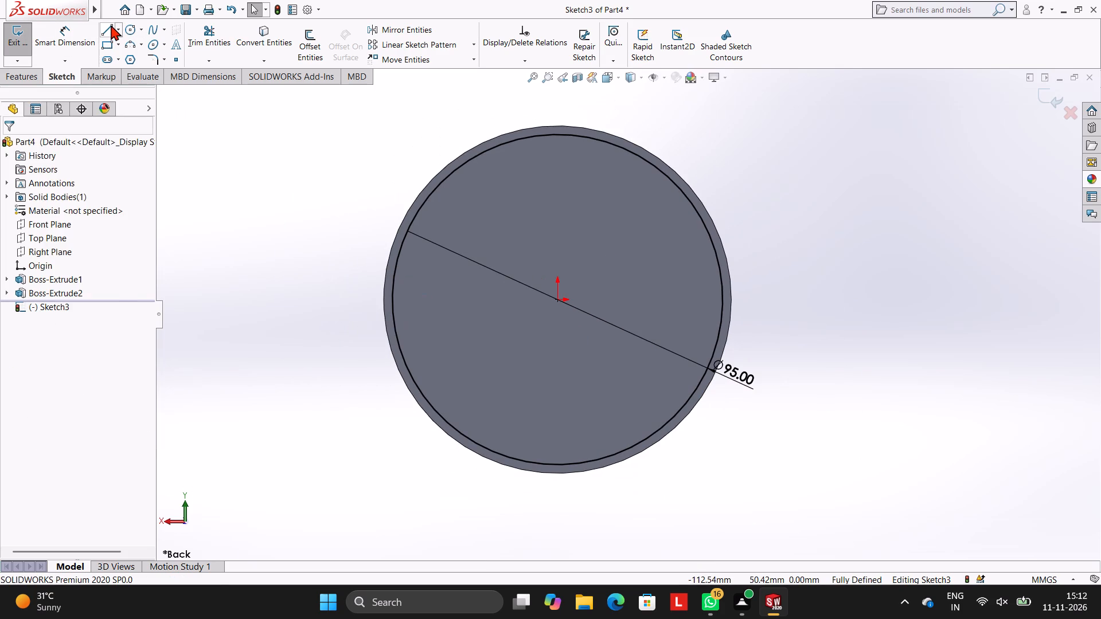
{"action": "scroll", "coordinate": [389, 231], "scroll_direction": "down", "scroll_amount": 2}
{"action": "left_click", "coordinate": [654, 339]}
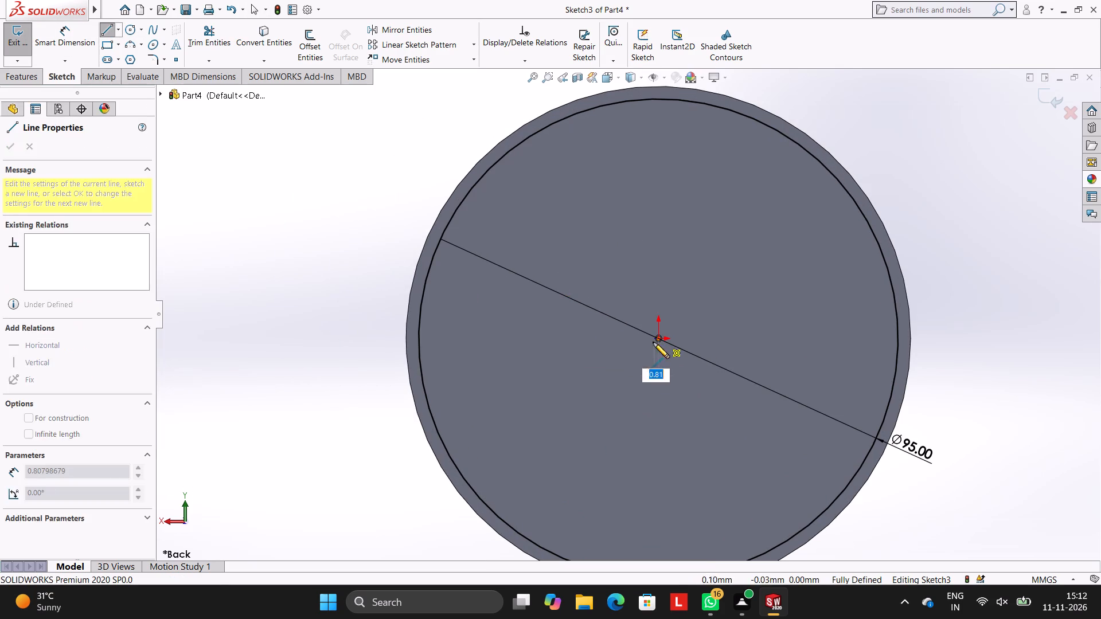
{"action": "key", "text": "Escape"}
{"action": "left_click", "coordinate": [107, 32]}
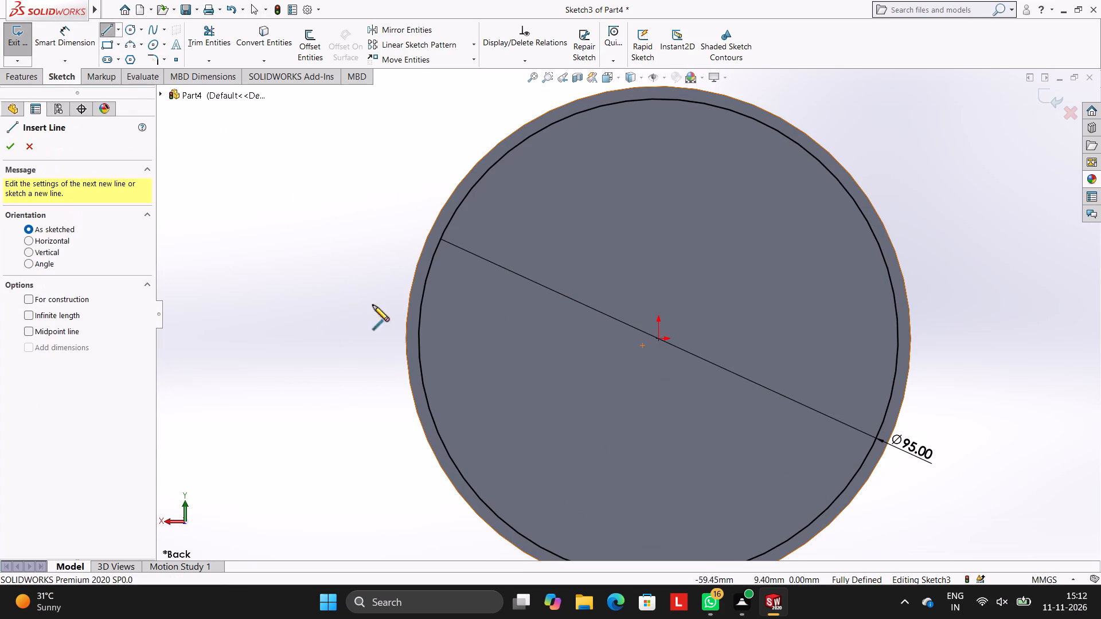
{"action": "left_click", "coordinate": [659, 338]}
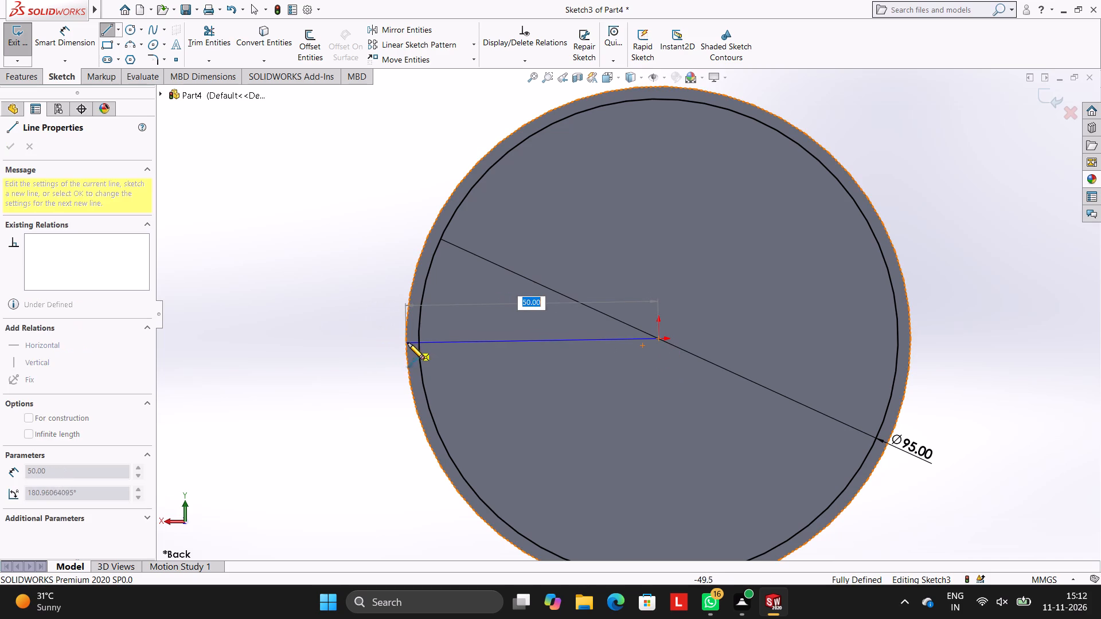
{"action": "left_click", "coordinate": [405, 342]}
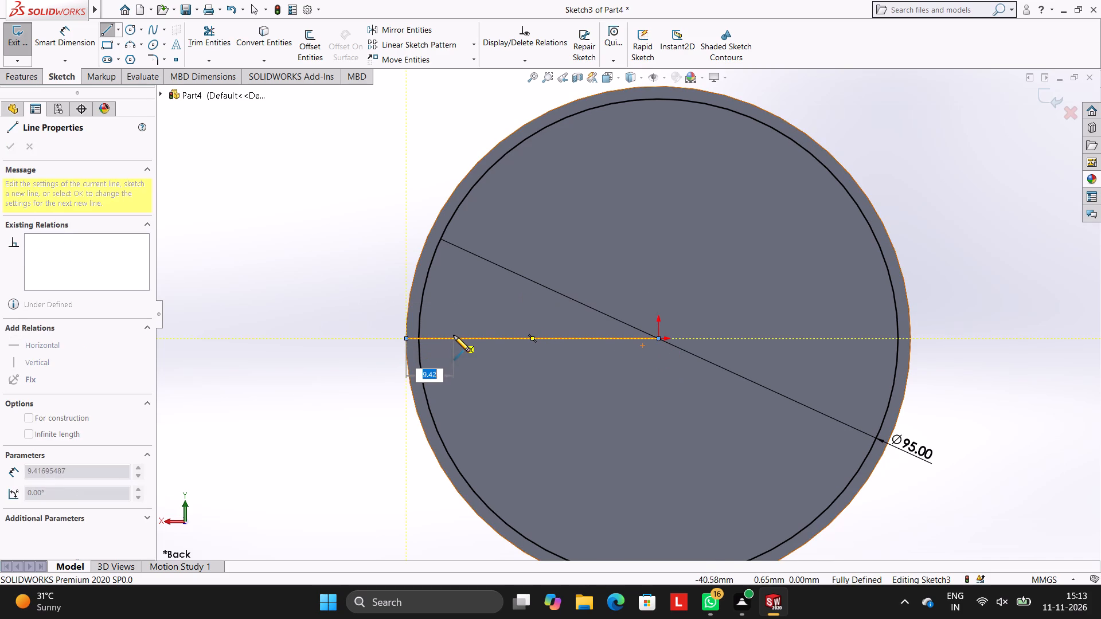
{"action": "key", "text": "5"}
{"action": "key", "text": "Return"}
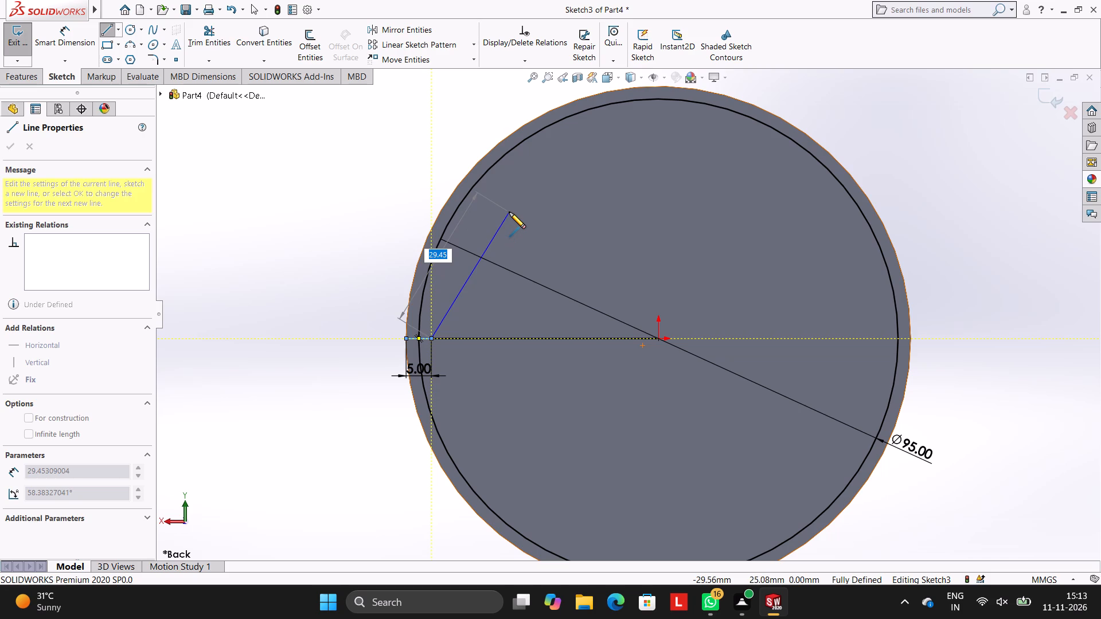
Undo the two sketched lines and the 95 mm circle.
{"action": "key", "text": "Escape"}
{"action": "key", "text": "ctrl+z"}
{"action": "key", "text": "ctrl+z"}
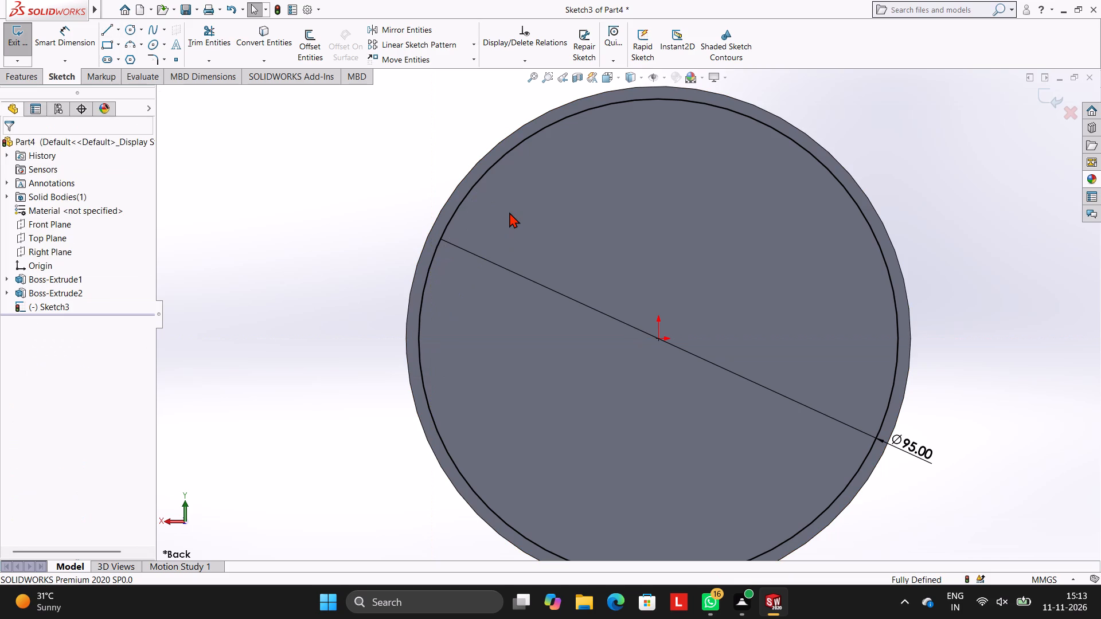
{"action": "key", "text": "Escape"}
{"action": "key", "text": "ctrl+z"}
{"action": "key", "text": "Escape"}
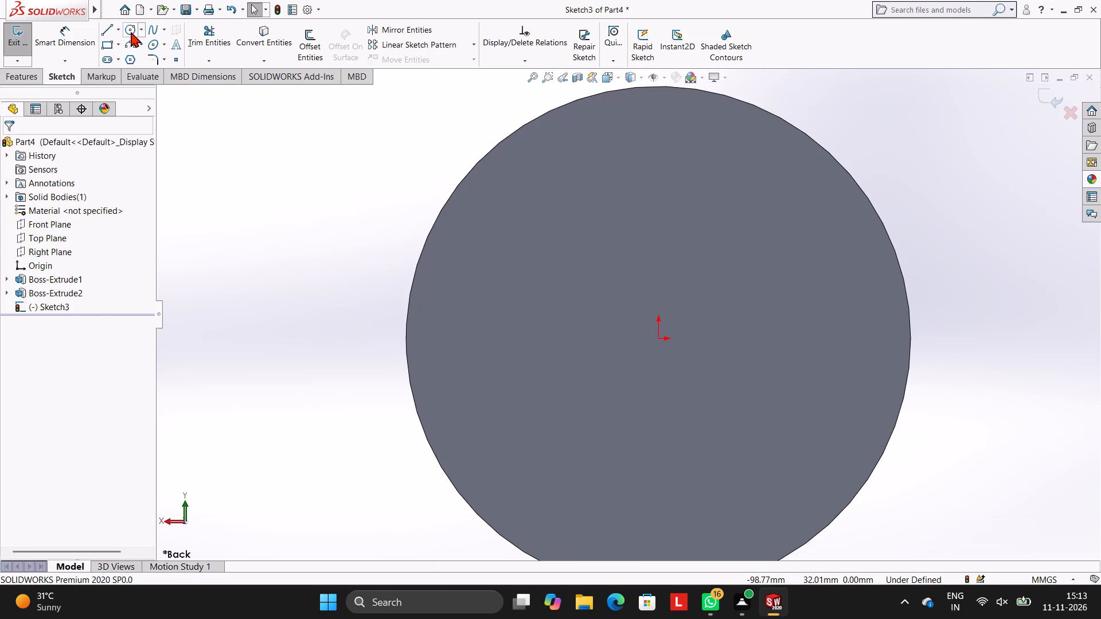
Sketch a 90 mm diameter circle centred on the origin of the disc's back face.
{"action": "left_click", "coordinate": [131, 32]}
{"action": "left_click", "coordinate": [657, 339]}
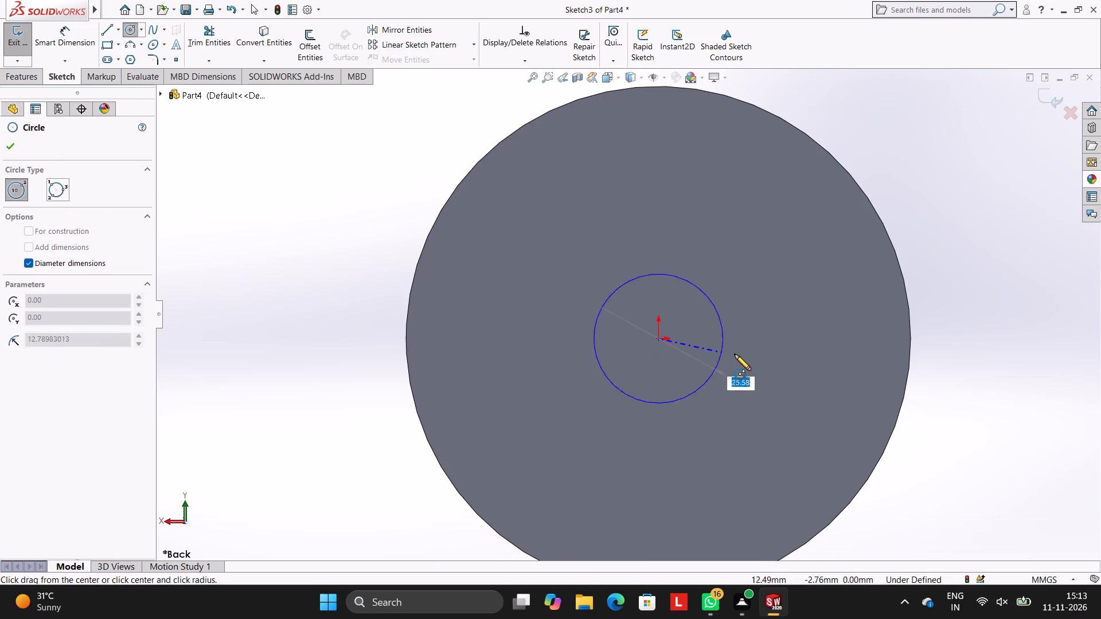
{"action": "type", "text": "90"}
{"action": "key", "text": "Return"}
{"action": "key", "text": "Escape"}
{"action": "key", "text": "Escape"}
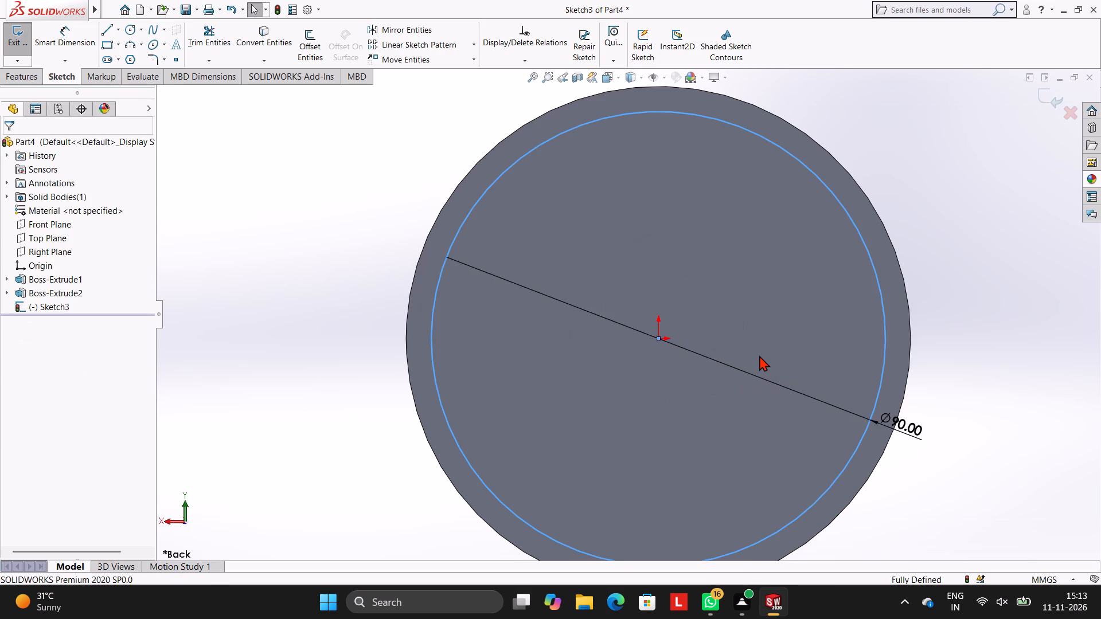
{"action": "key", "text": "Escape"}
{"action": "key", "text": "Escape"}
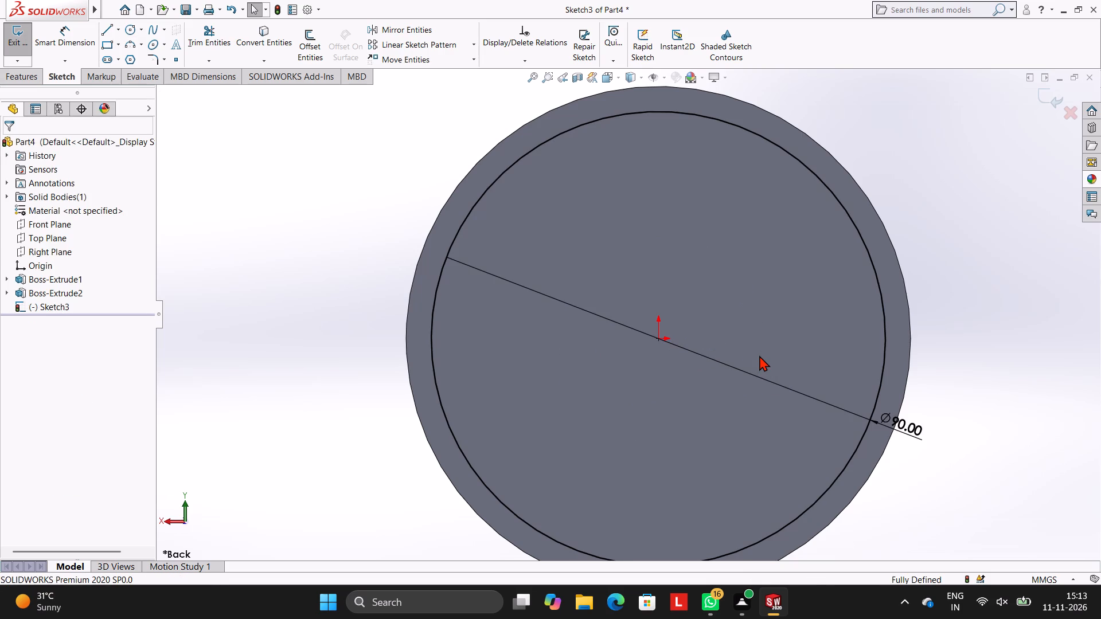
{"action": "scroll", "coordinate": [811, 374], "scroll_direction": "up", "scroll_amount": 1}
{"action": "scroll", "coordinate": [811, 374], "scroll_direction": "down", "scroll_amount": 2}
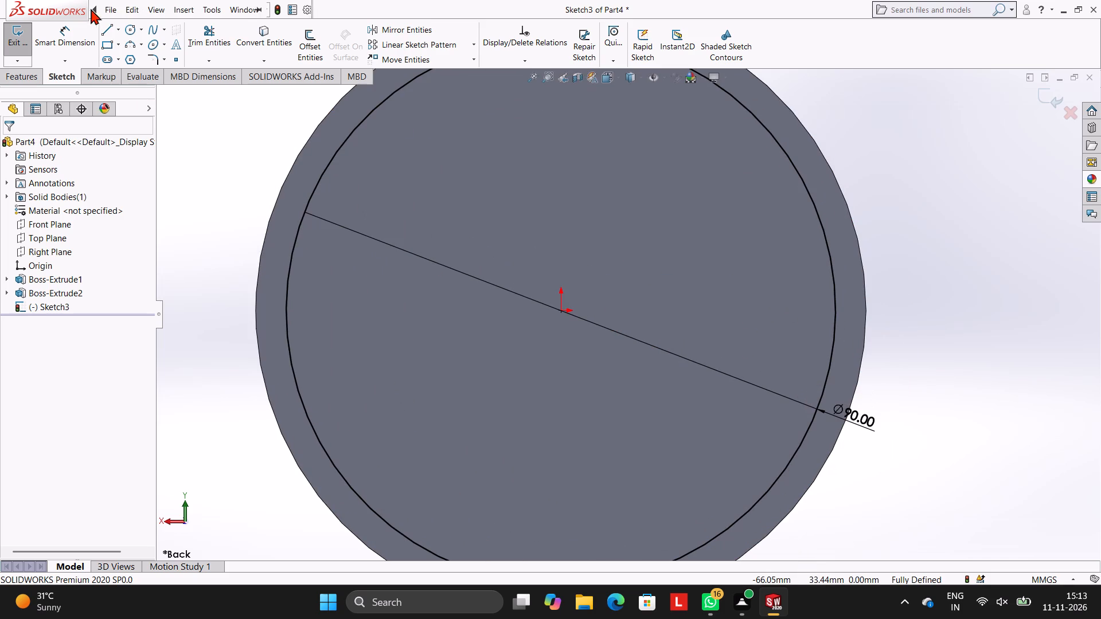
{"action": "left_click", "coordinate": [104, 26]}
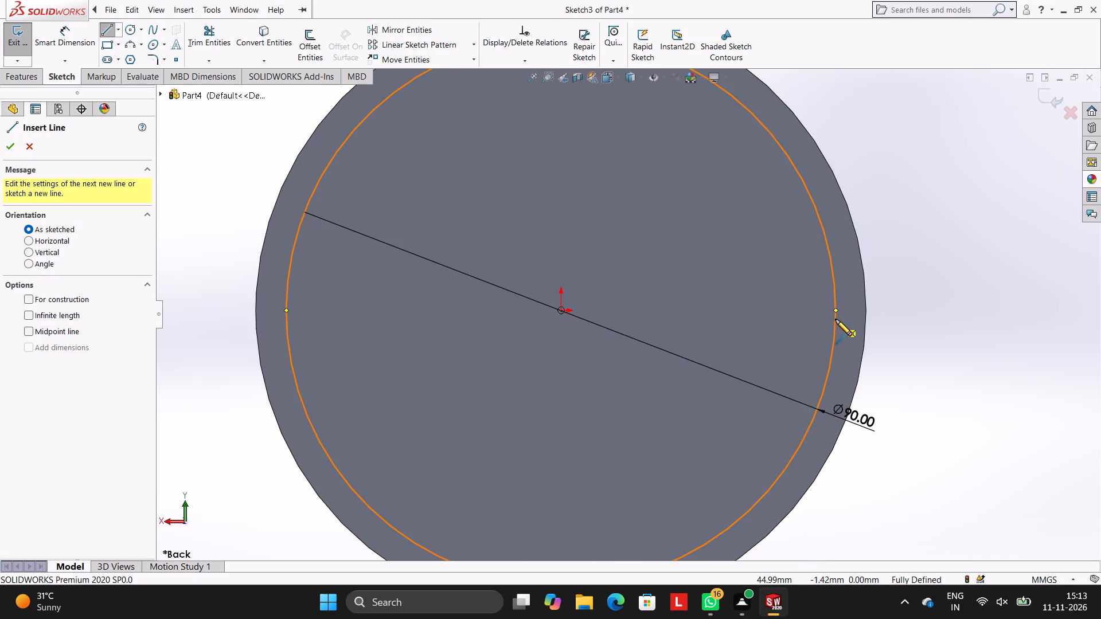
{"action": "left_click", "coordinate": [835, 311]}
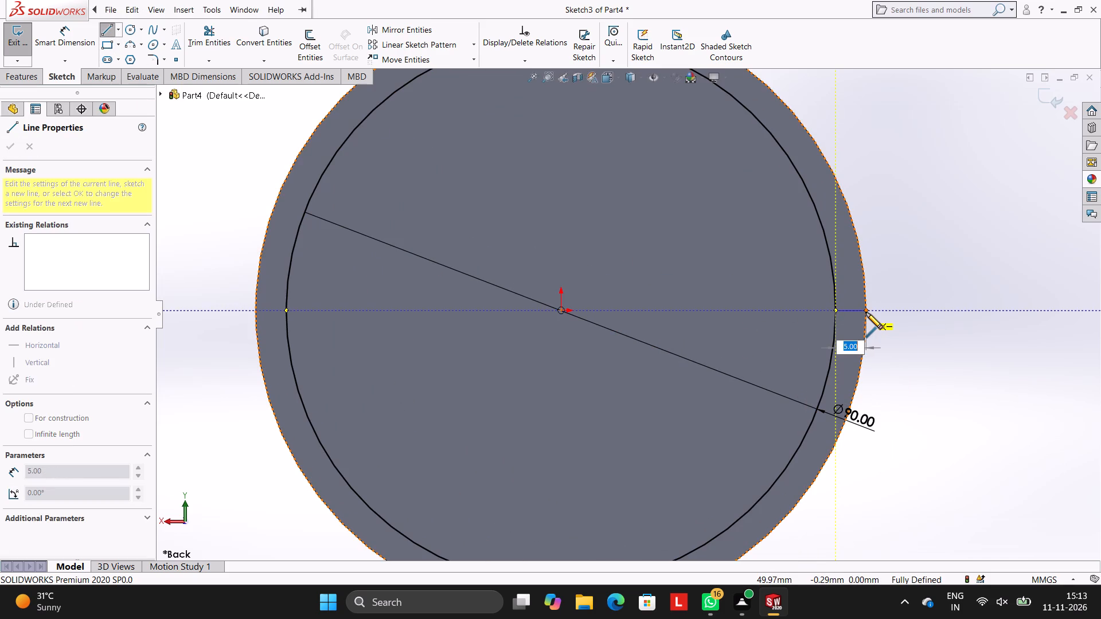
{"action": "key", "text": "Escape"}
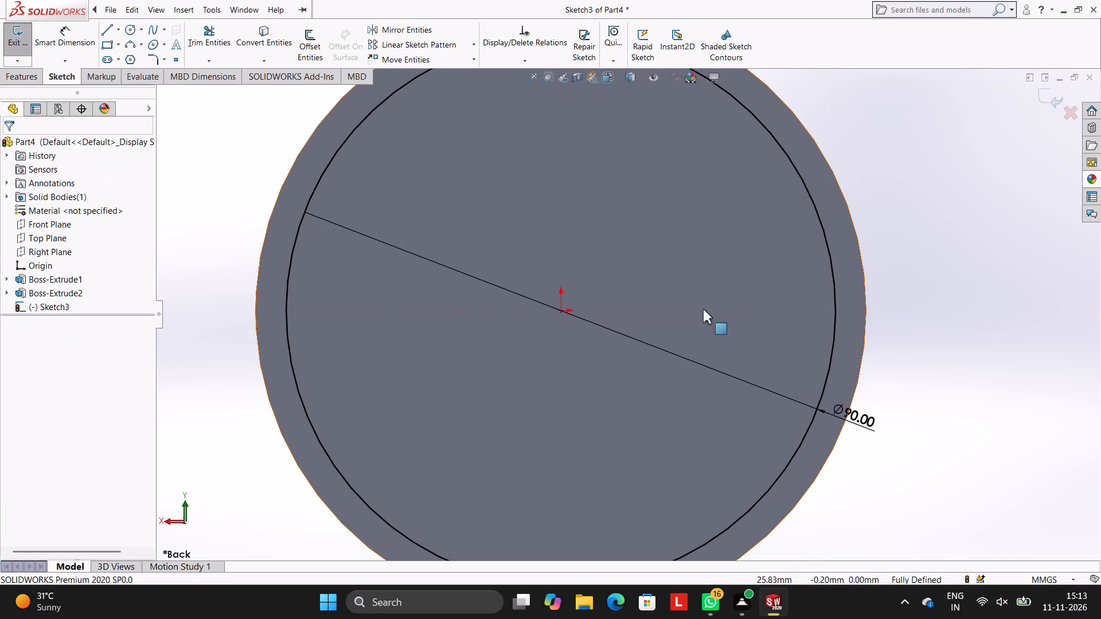
Cut the 90 mm circle 5 mm deep into the disc's back face with a blind Extruded Cut.
{"action": "scroll", "coordinate": [572, 256], "scroll_direction": "up", "scroll_amount": 2}
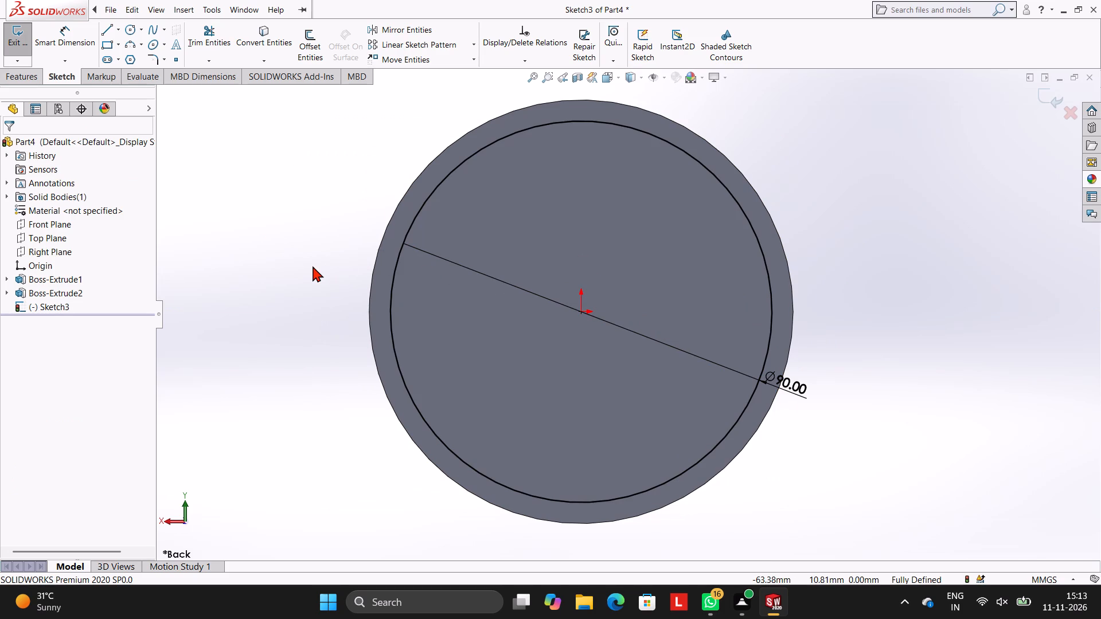
{"action": "left_click", "coordinate": [35, 73]}
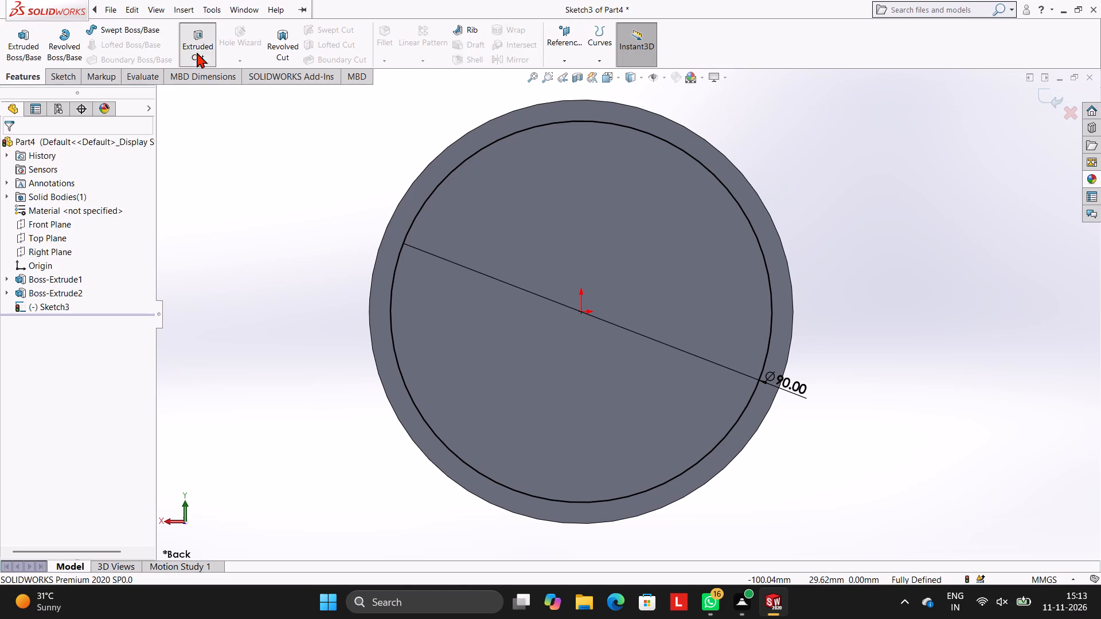
{"action": "left_click", "coordinate": [197, 52]}
{"action": "middle_click_drag", "start_coordinate": [256, 192], "coordinate": [369, 213]}
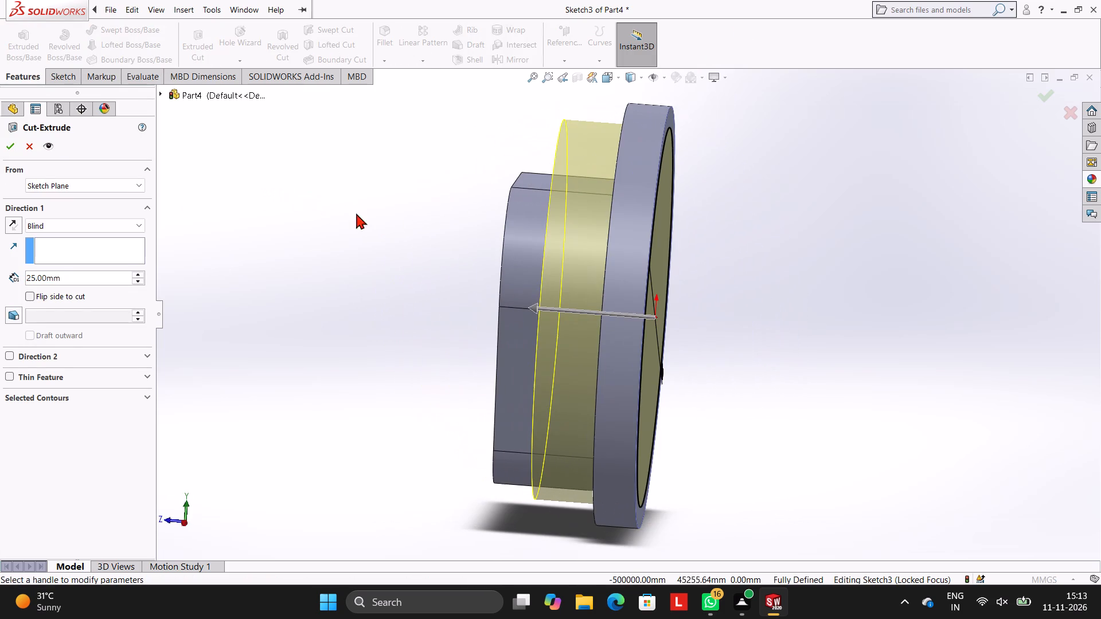
{"action": "left_click", "coordinate": [79, 279]}
{"action": "key", "text": "BackSpace"}
{"action": "key", "text": "BackSpace"}
{"action": "key", "text": "BackSpace"}
{"action": "key", "text": "BackSpace"}
{"action": "key", "text": "BackSpace"}
{"action": "key", "text": "BackSpace"}
{"action": "key", "text": "BackSpace"}
{"action": "key", "text": "BackSpace"}
{"action": "key", "text": "BackSpace"}
{"action": "key", "text": "BackSpace"}
{"action": "key", "text": "BackSpace"}
{"action": "key", "text": "BackSpace"}
{"action": "key", "text": "BackSpace"}
{"action": "key", "text": "BackSpace"}
{"action": "key", "text": "5"}
{"action": "key", "text": "Return"}
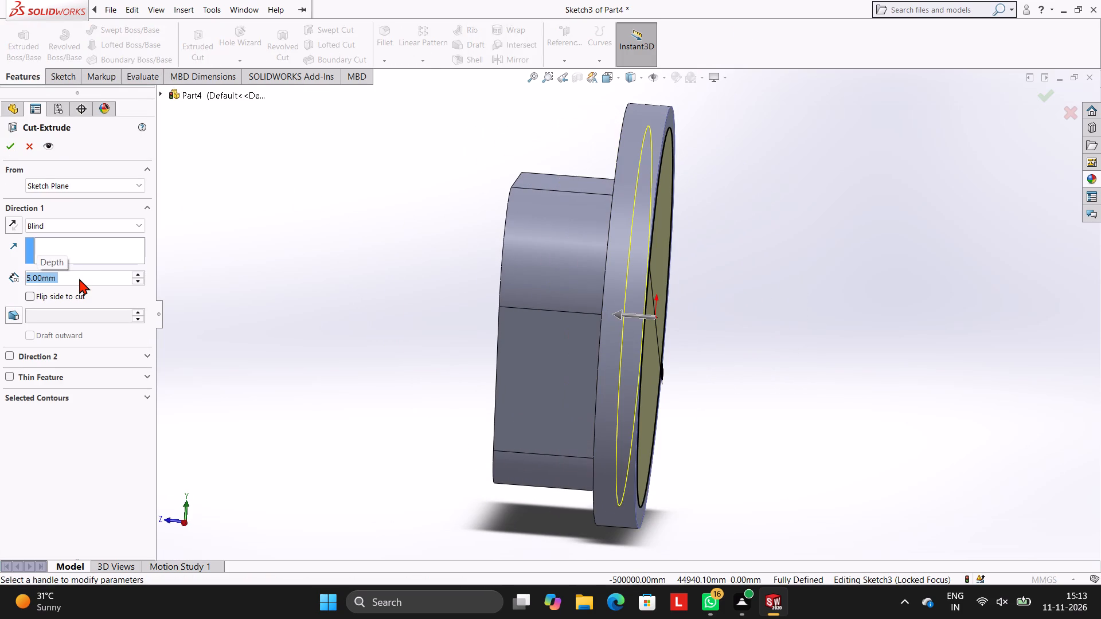
{"action": "left_click", "coordinate": [14, 153]}
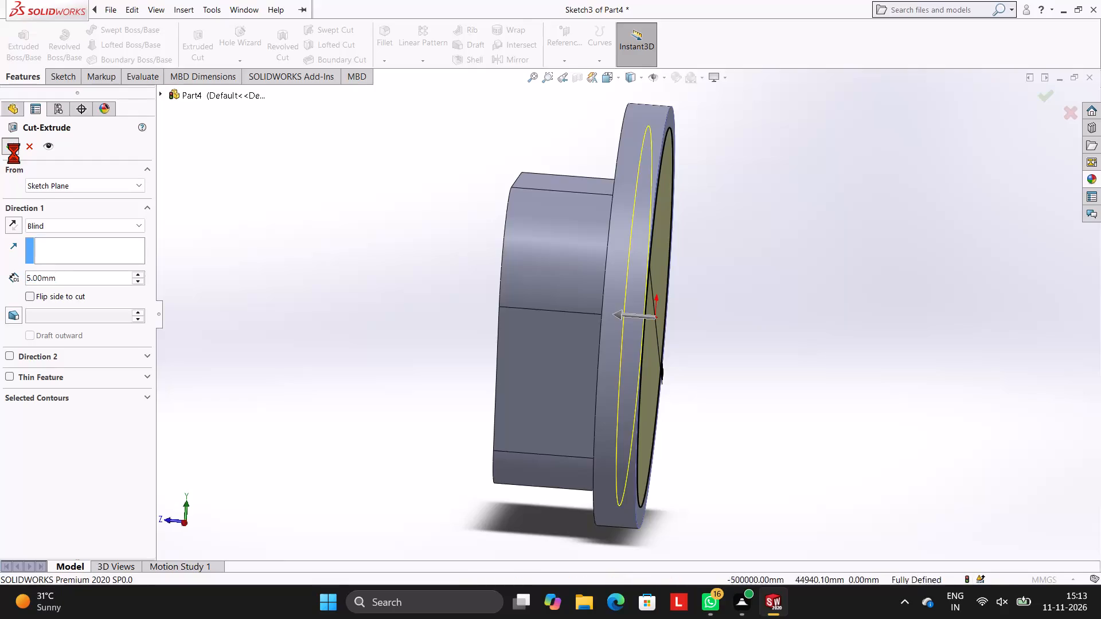
{"action": "left_click", "coordinate": [208, 159]}
On the raised feature's front face, sketch concentric 36 mm and 26 mm diameter circles over the upper-right ring's outer and inner edges.
{"action": "middle_click_drag", "start_coordinate": [510, 212], "coordinate": [479, 205]}
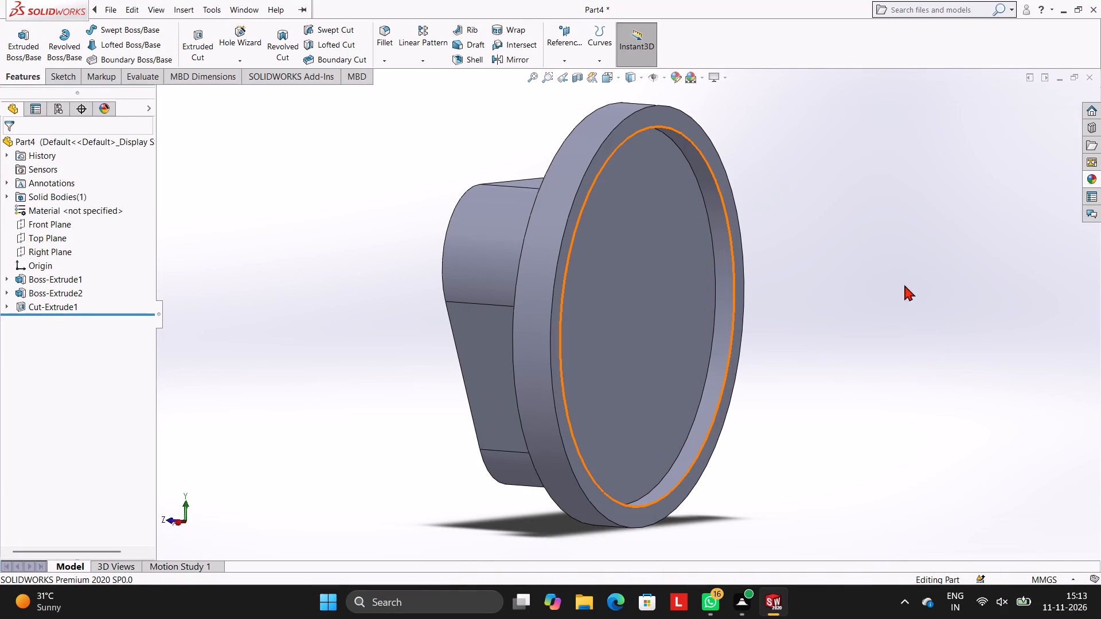
{"action": "middle_click_drag", "start_coordinate": [885, 254], "coordinate": [955, 252]}
{"action": "middle_click_drag", "start_coordinate": [904, 213], "coordinate": [969, 181]}
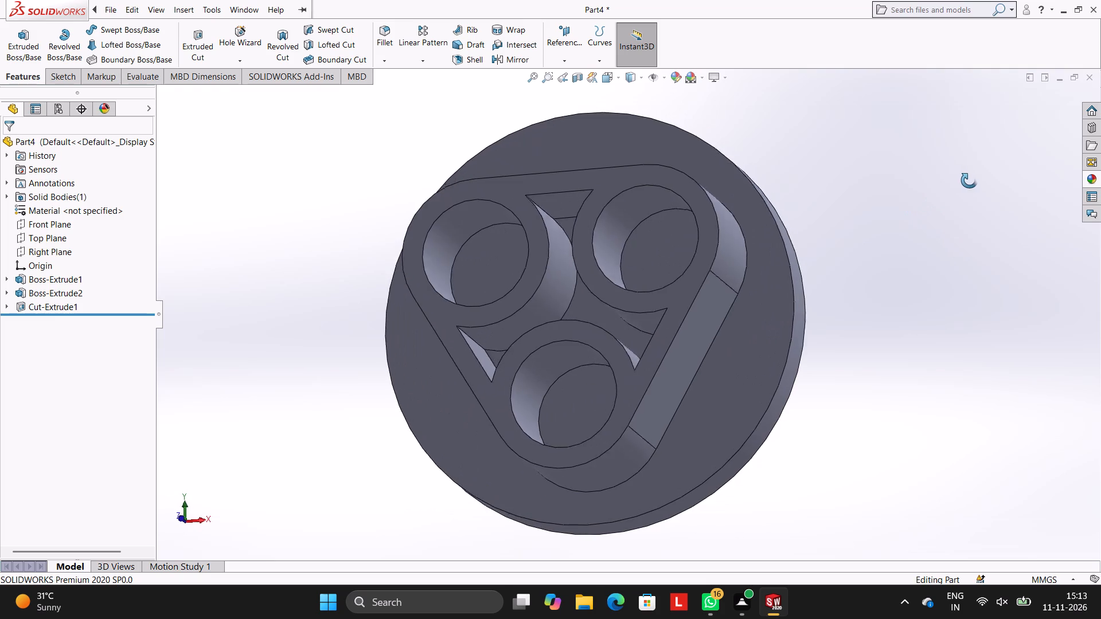
{"action": "middle_click_drag", "start_coordinate": [969, 181], "coordinate": [978, 184]}
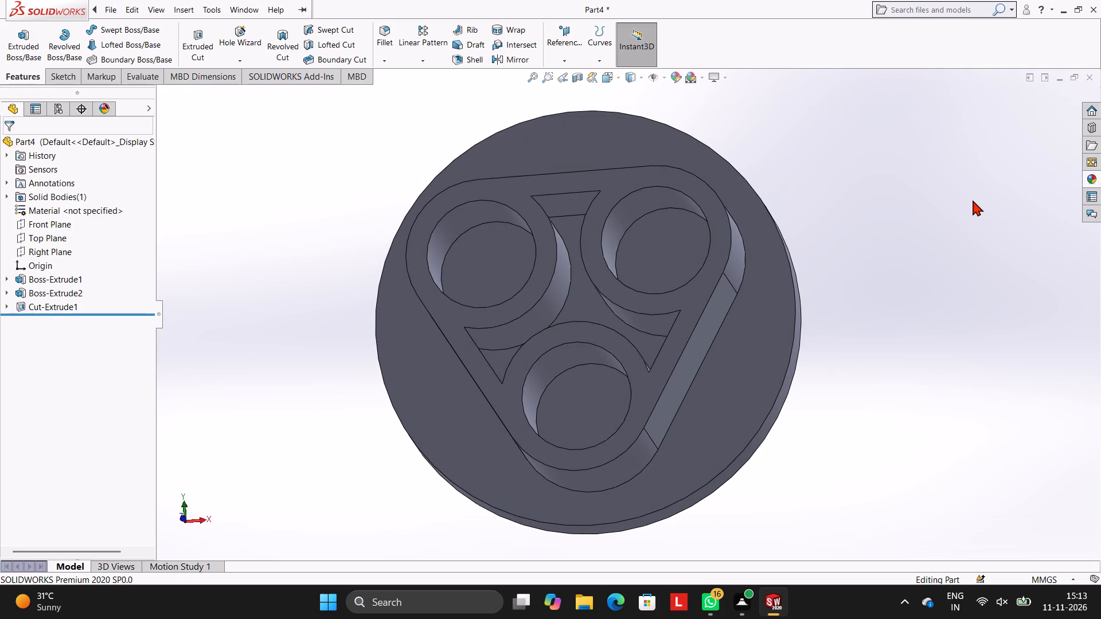
{"action": "middle_click_drag", "start_coordinate": [936, 266], "coordinate": [915, 273]}
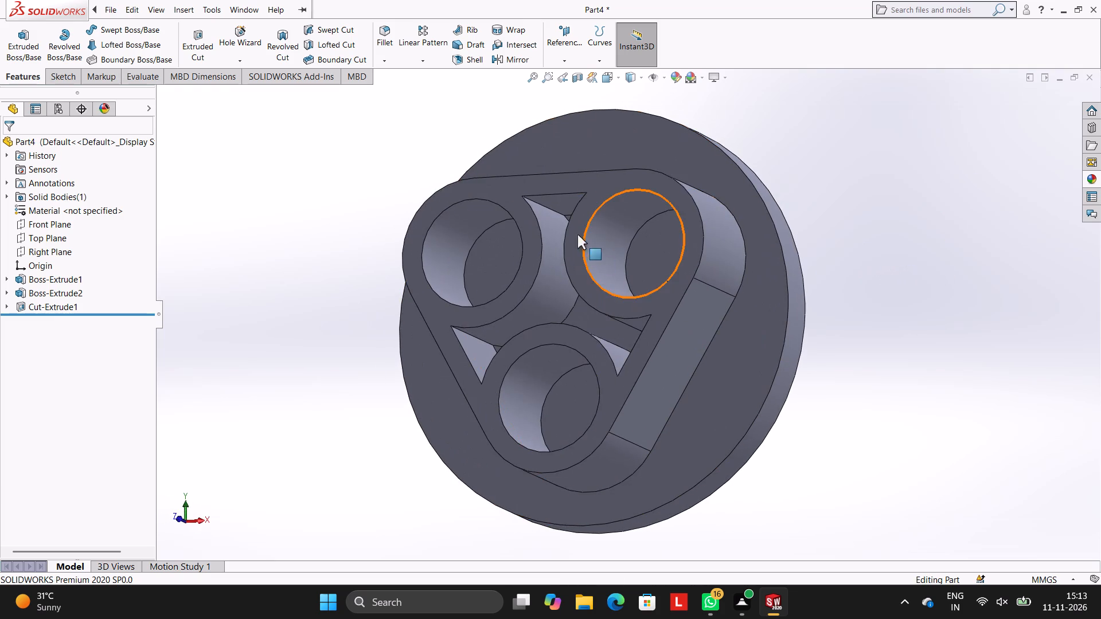
{"action": "left_click", "coordinate": [603, 187]}
{"action": "left_click", "coordinate": [653, 152]}
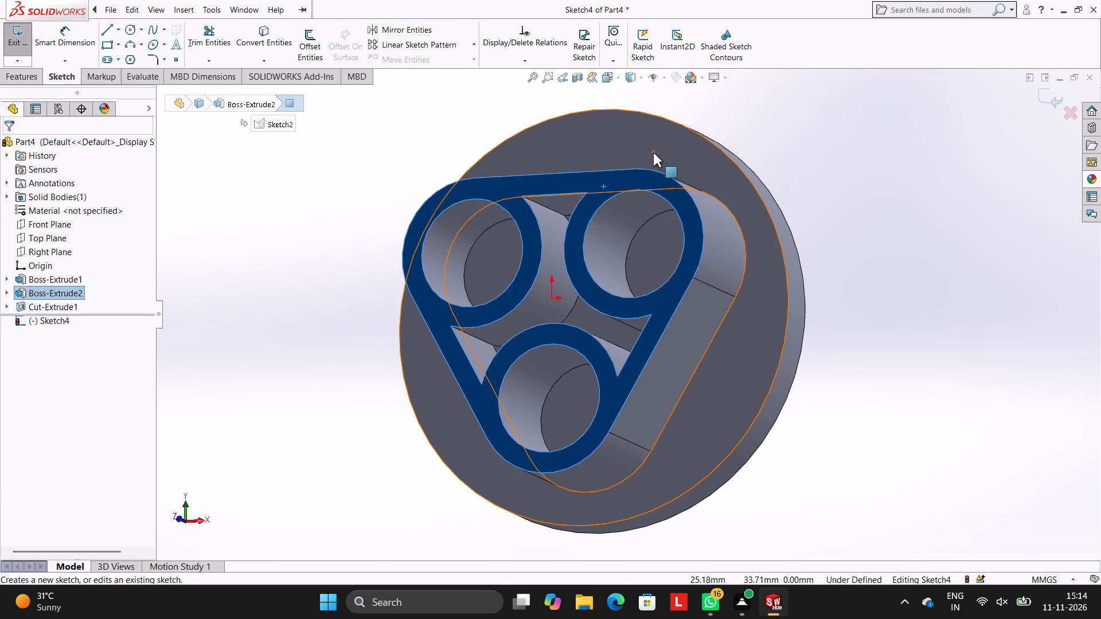
{"action": "key", "text": "ctrl+8"}
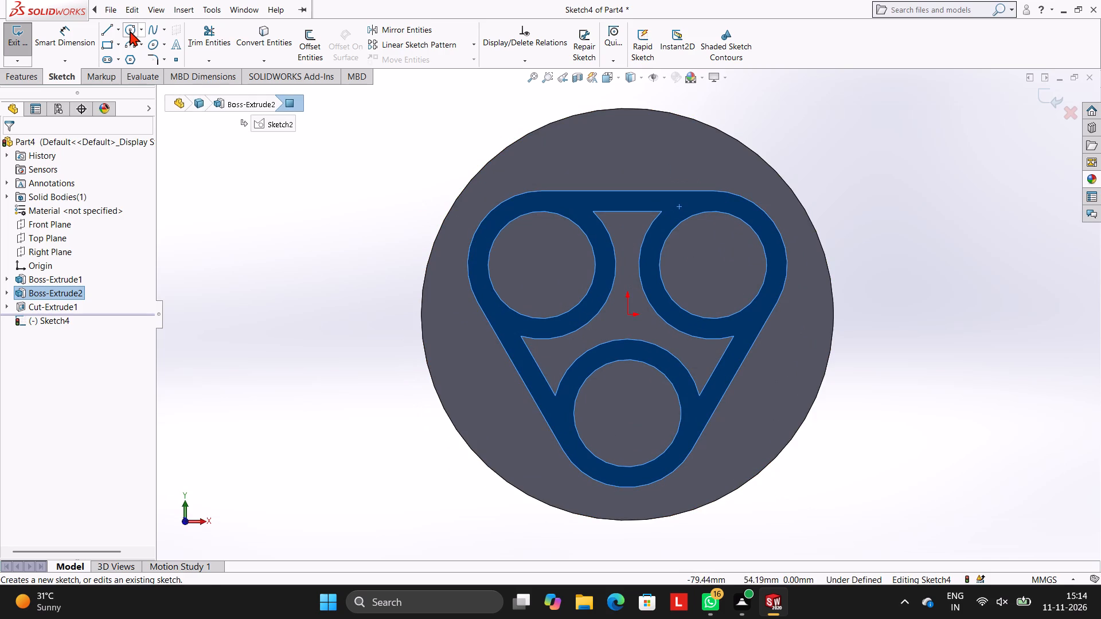
{"action": "left_click", "coordinate": [130, 30]}
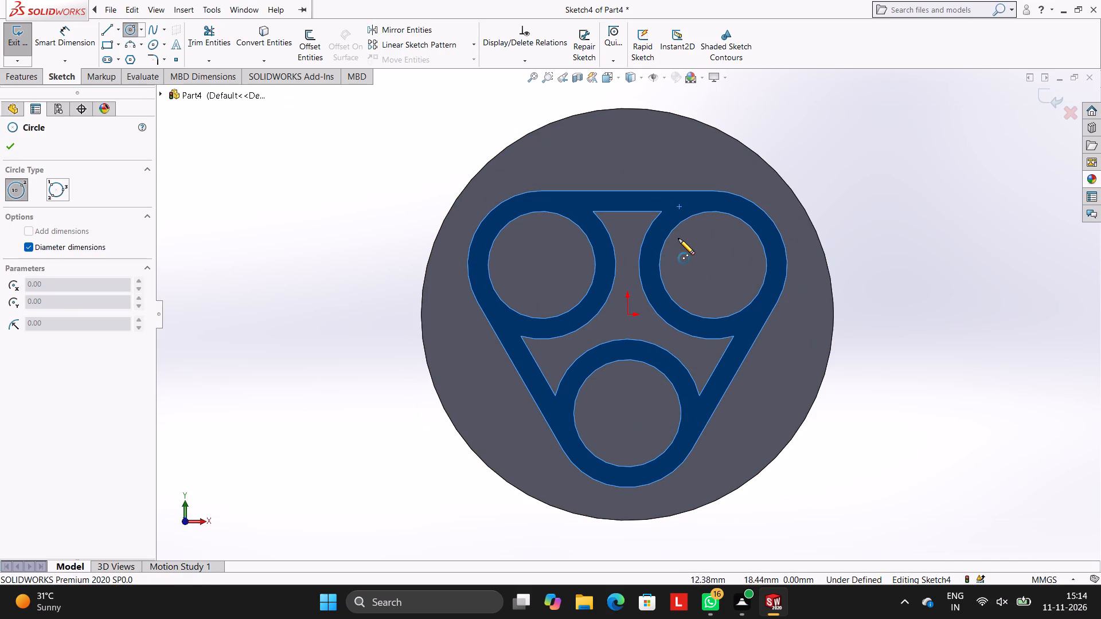
{"action": "left_click", "coordinate": [713, 265]}
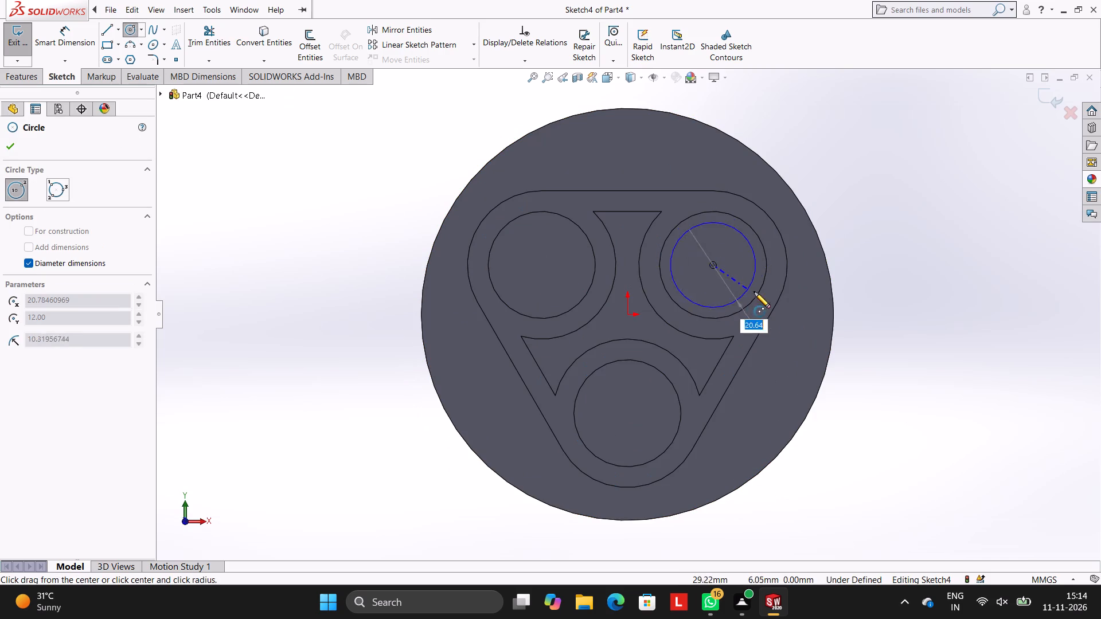
{"action": "left_click", "coordinate": [784, 288]}
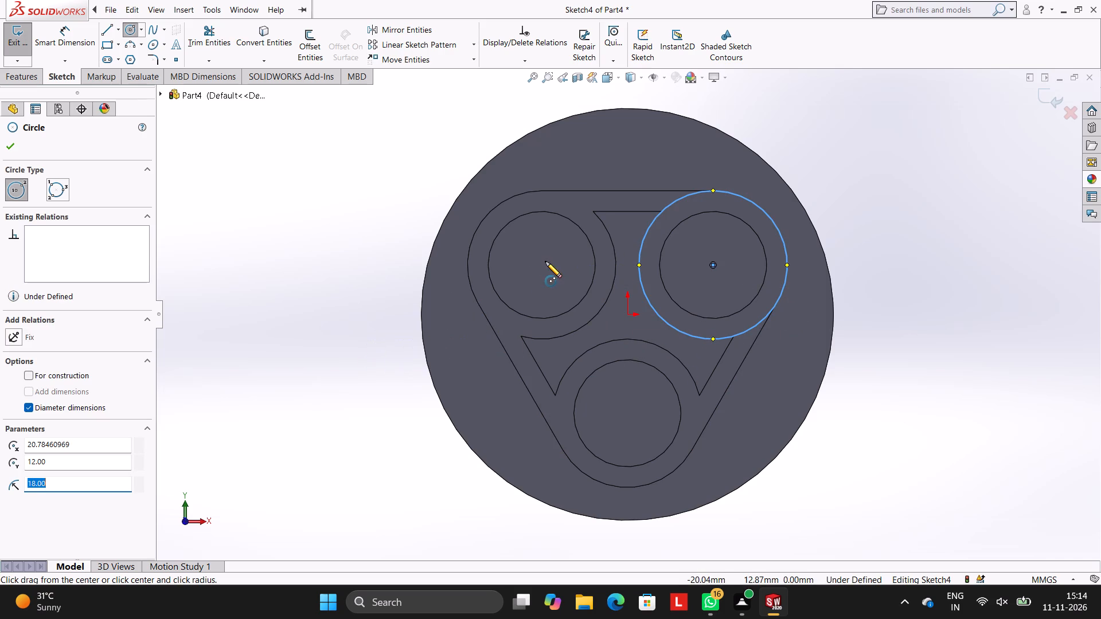
{"action": "left_click", "coordinate": [713, 264]}
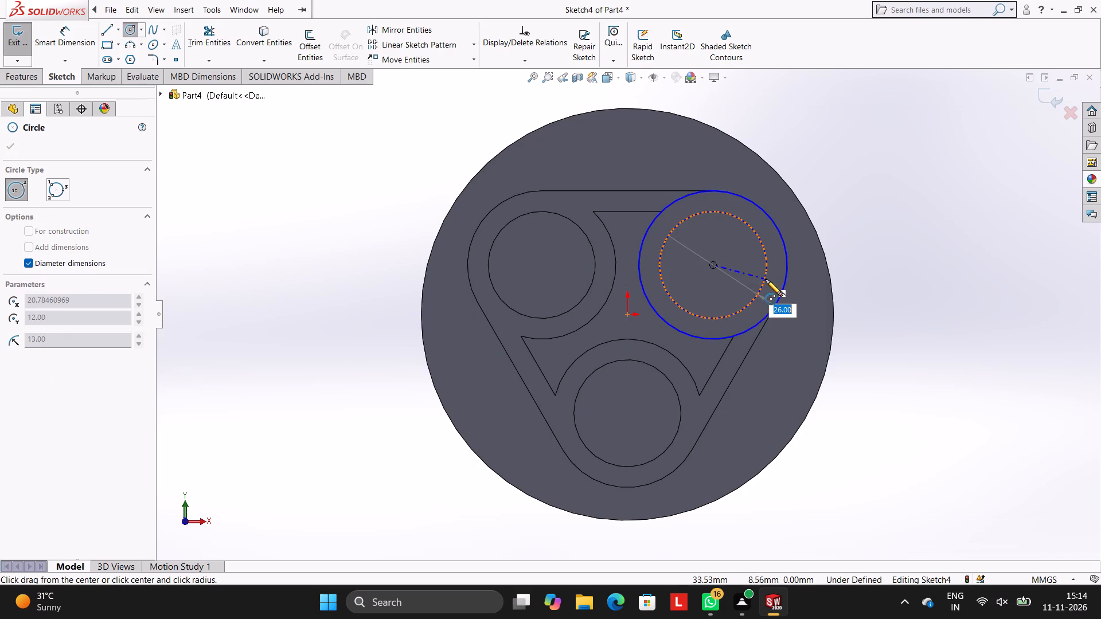
{"action": "left_click", "coordinate": [766, 279]}
{"action": "key", "text": "Escape"}
{"action": "key", "text": "Escape"}
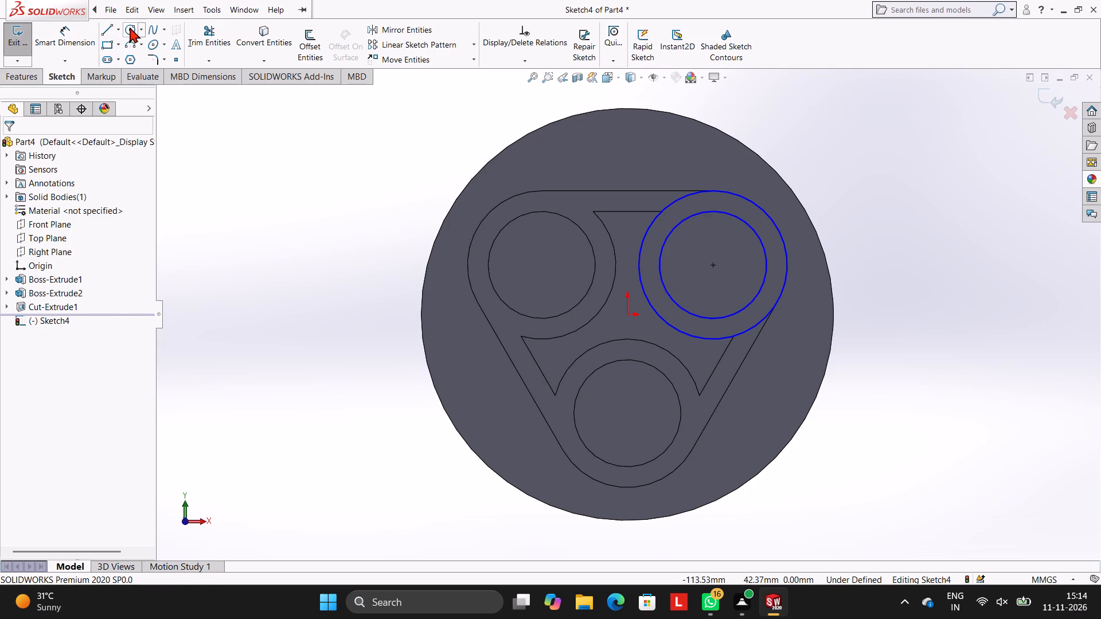
Sketch matching concentric 36 mm and 26 mm diameter circles centred on the upper-left and bottom rings.
{"action": "left_click", "coordinate": [130, 27]}
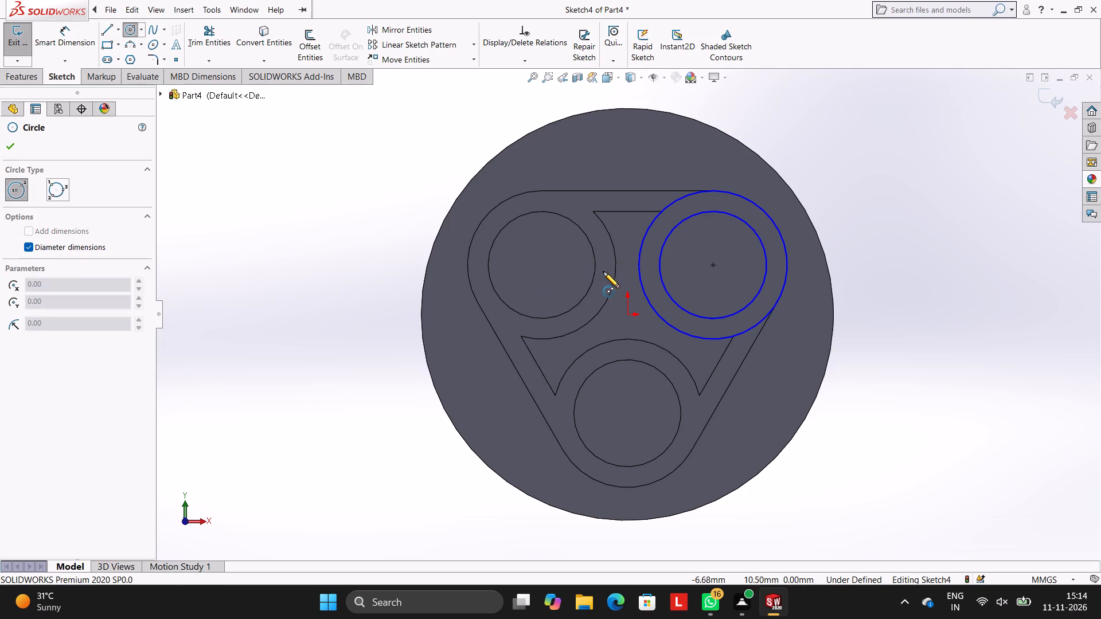
{"action": "left_click", "coordinate": [542, 265]}
{"action": "left_click", "coordinate": [610, 301]}
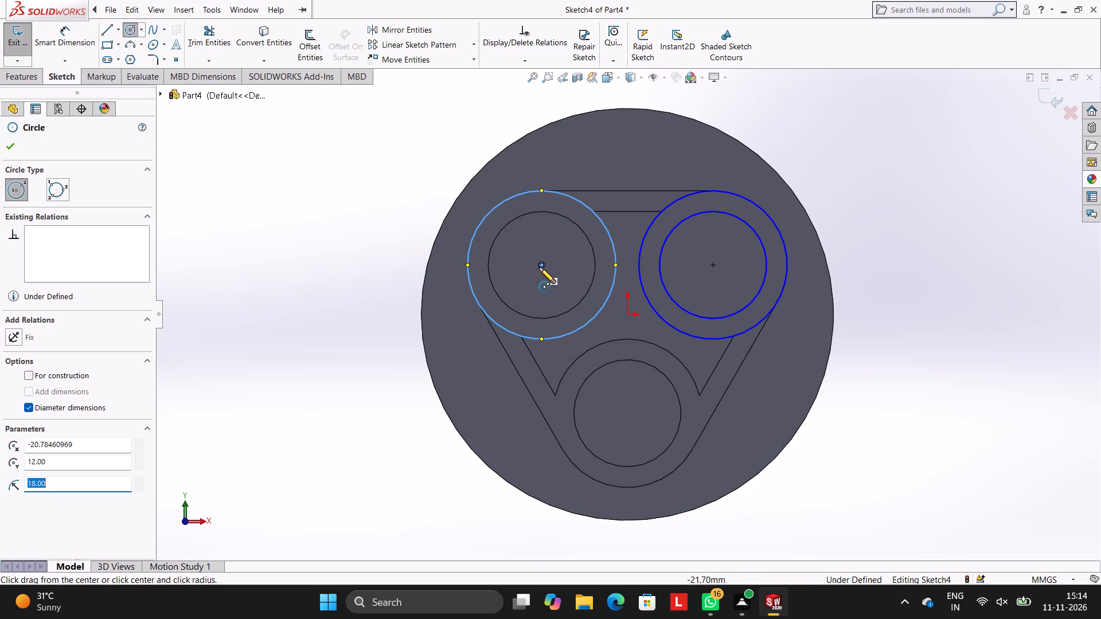
{"action": "left_click", "coordinate": [542, 264]}
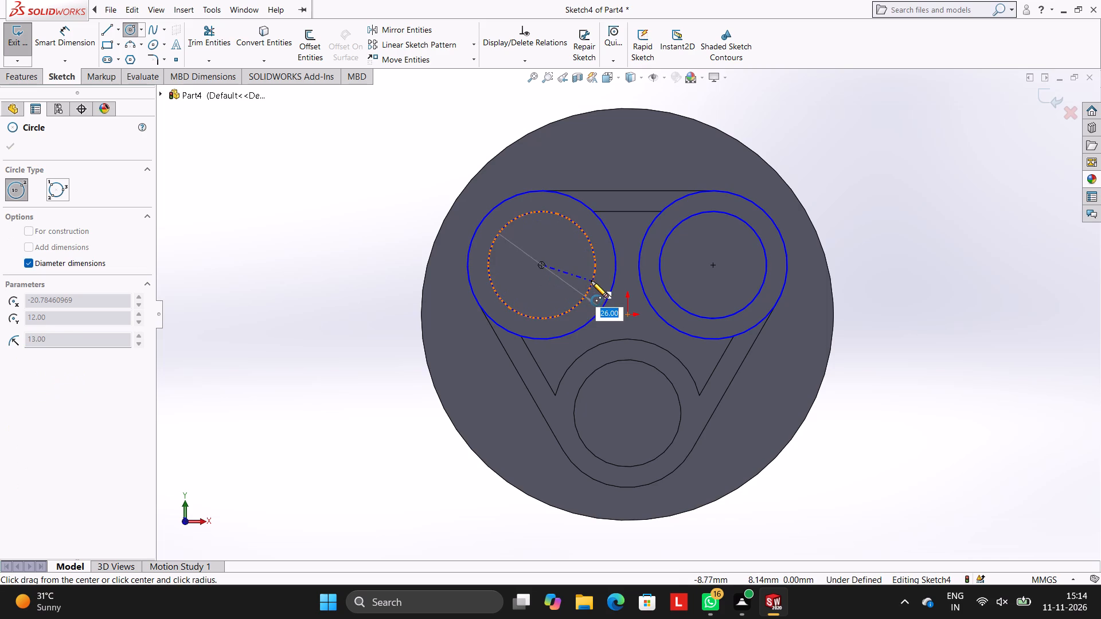
{"action": "left_click", "coordinate": [591, 281]}
{"action": "left_click", "coordinate": [629, 413]}
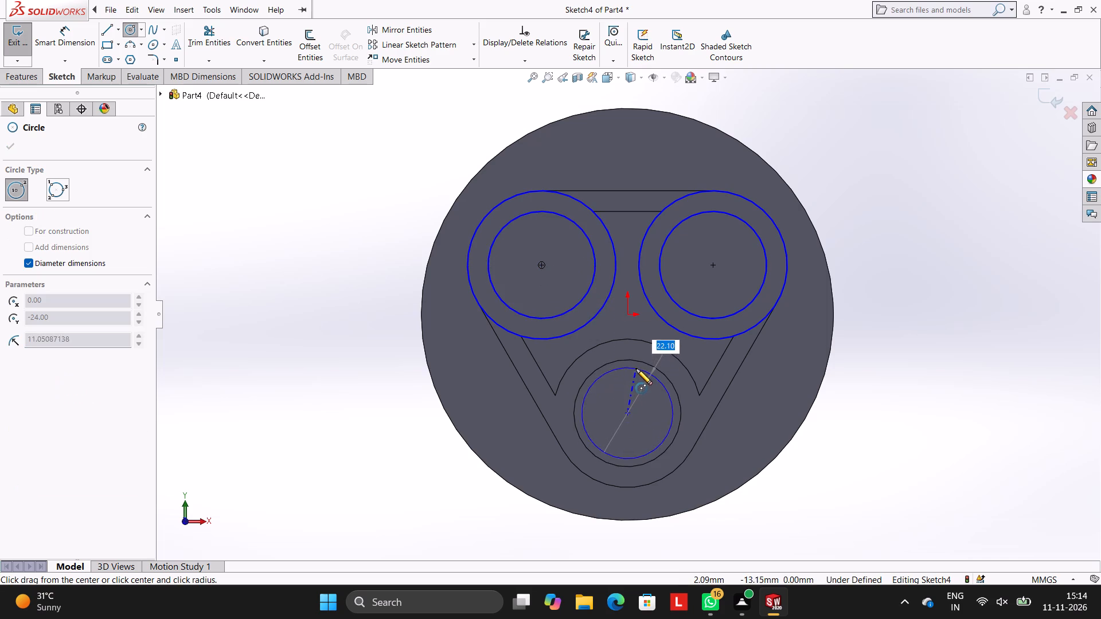
{"action": "left_click", "coordinate": [639, 363]}
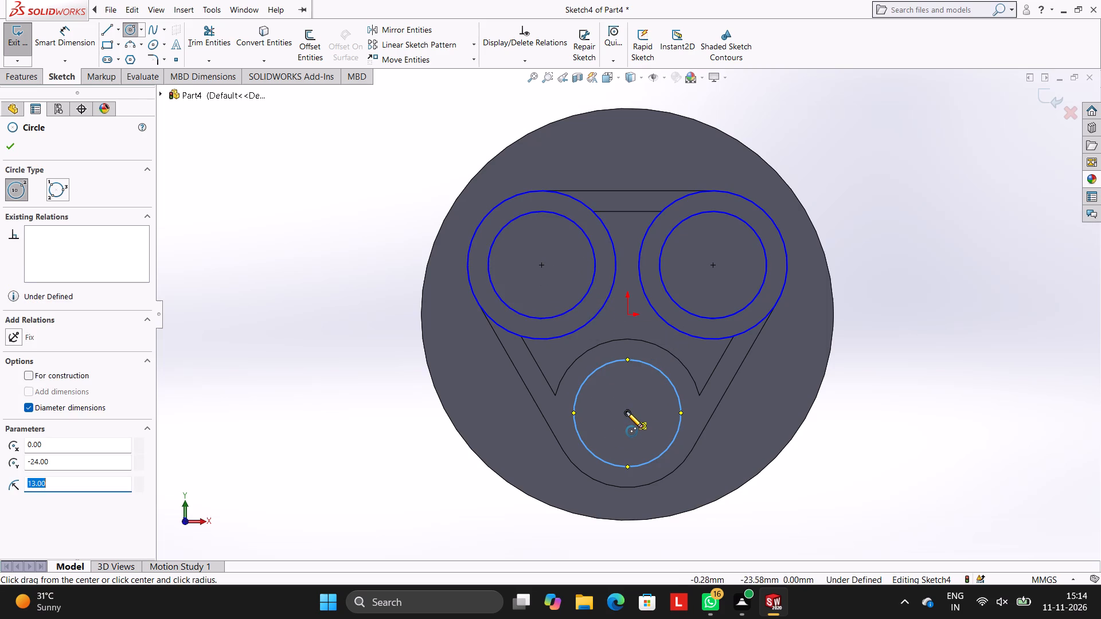
{"action": "left_click", "coordinate": [626, 412]}
{"action": "left_click", "coordinate": [641, 343]}
{"action": "key", "text": "Escape"}
{"action": "key", "text": "Escape"}
{"action": "key", "text": "Escape"}
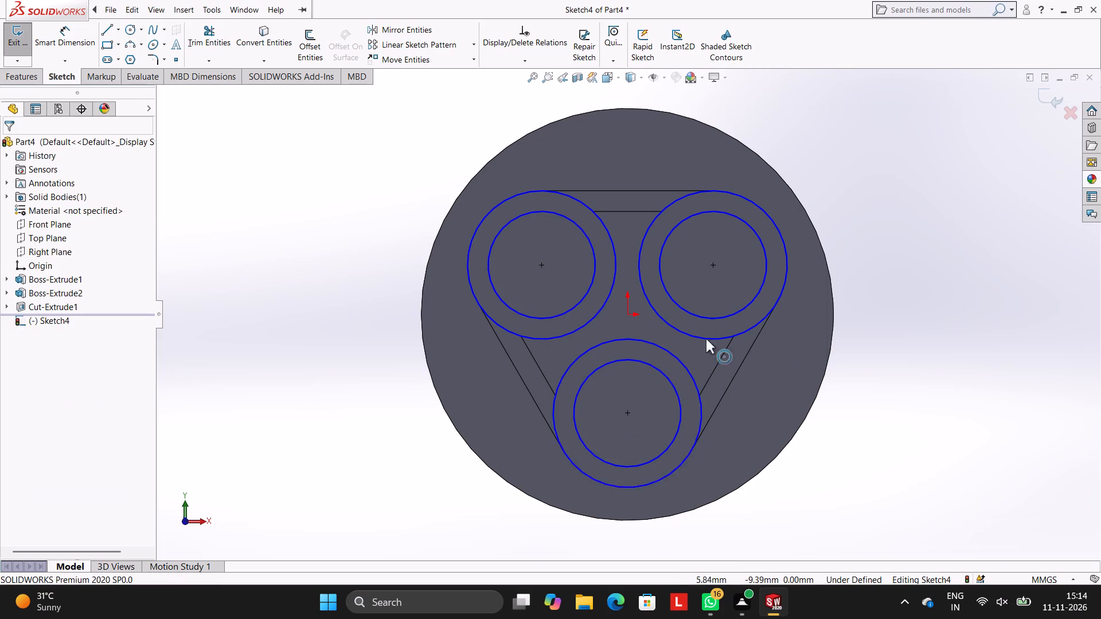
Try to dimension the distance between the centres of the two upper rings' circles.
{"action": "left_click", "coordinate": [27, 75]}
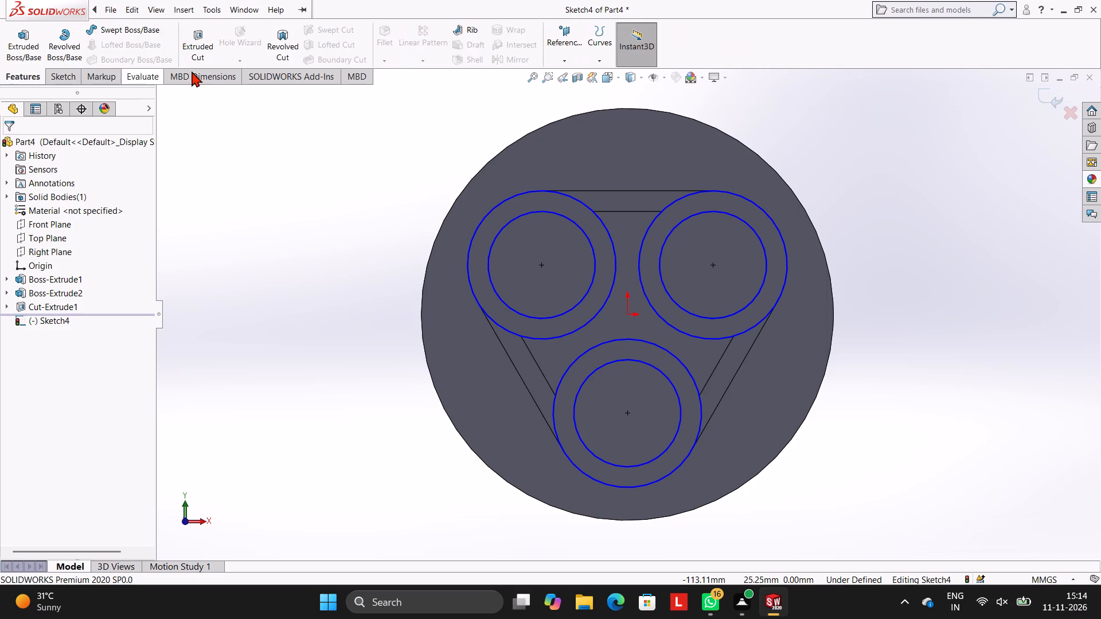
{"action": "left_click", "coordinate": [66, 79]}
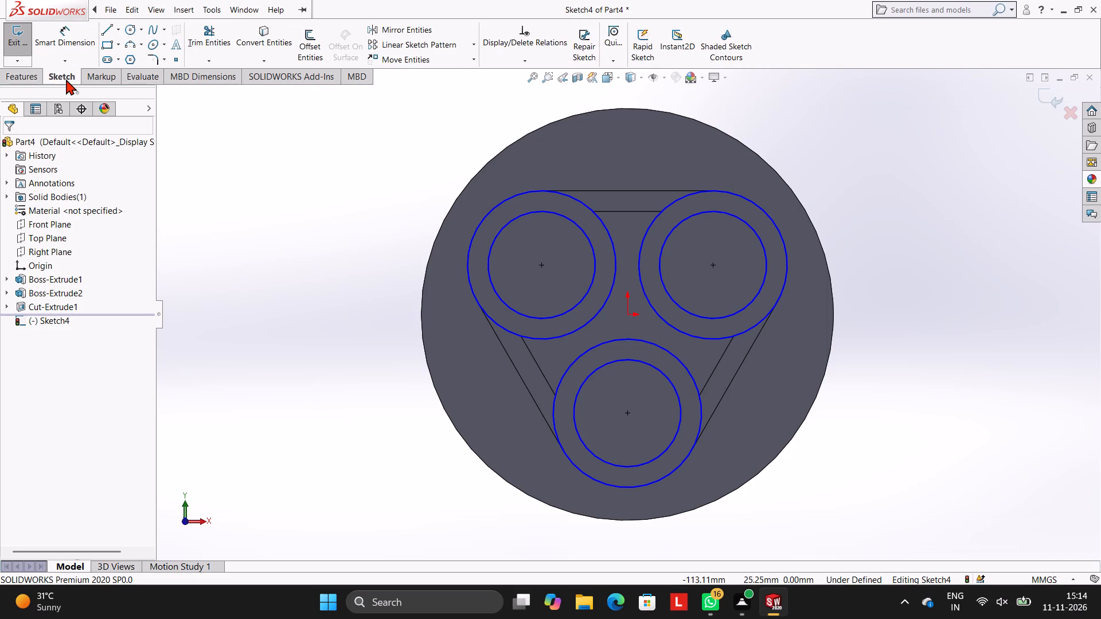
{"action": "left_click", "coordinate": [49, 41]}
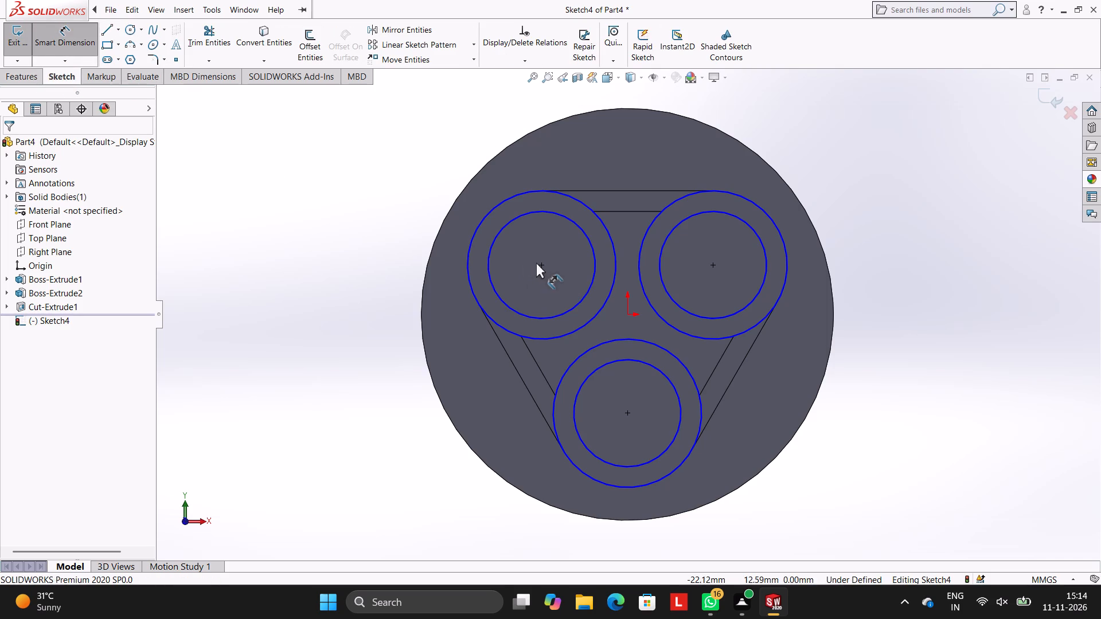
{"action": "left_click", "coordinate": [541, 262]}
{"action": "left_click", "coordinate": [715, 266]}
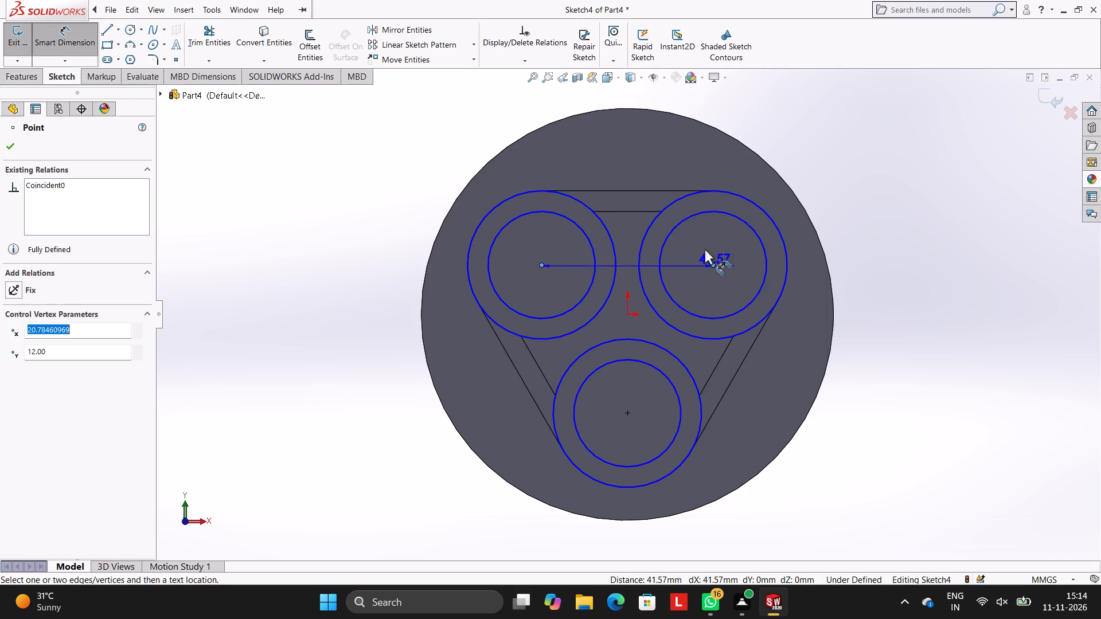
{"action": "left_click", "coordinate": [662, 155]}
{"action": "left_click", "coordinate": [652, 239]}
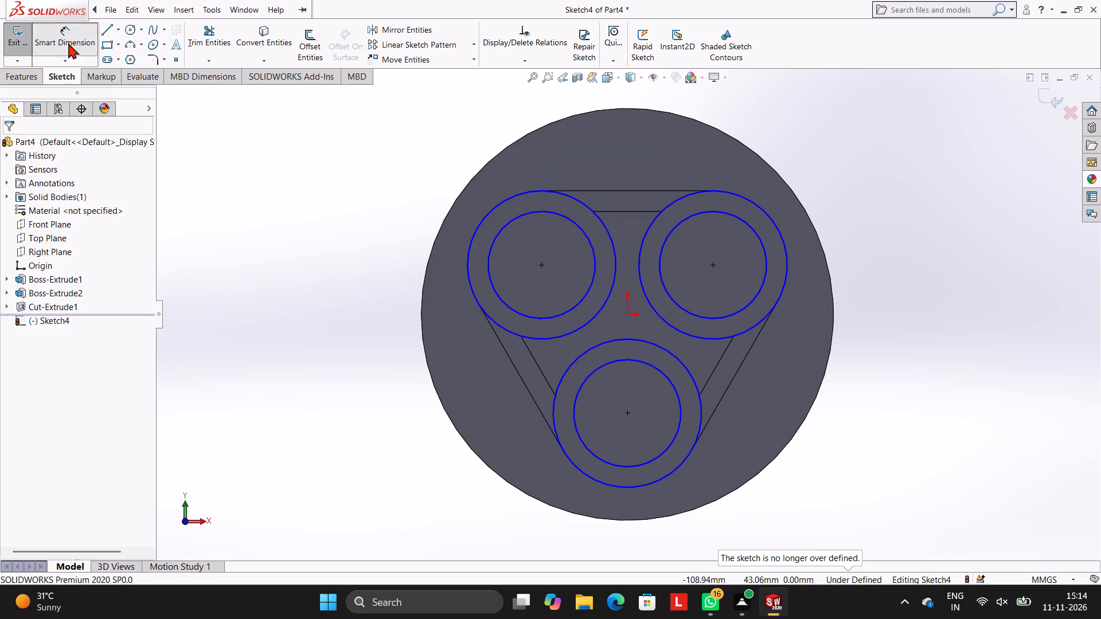
Dimension the outer circles of all three rings at 36 mm diameter, leaving each value as drawn.
{"action": "left_click", "coordinate": [469, 282]}
{"action": "left_click", "coordinate": [327, 265]}
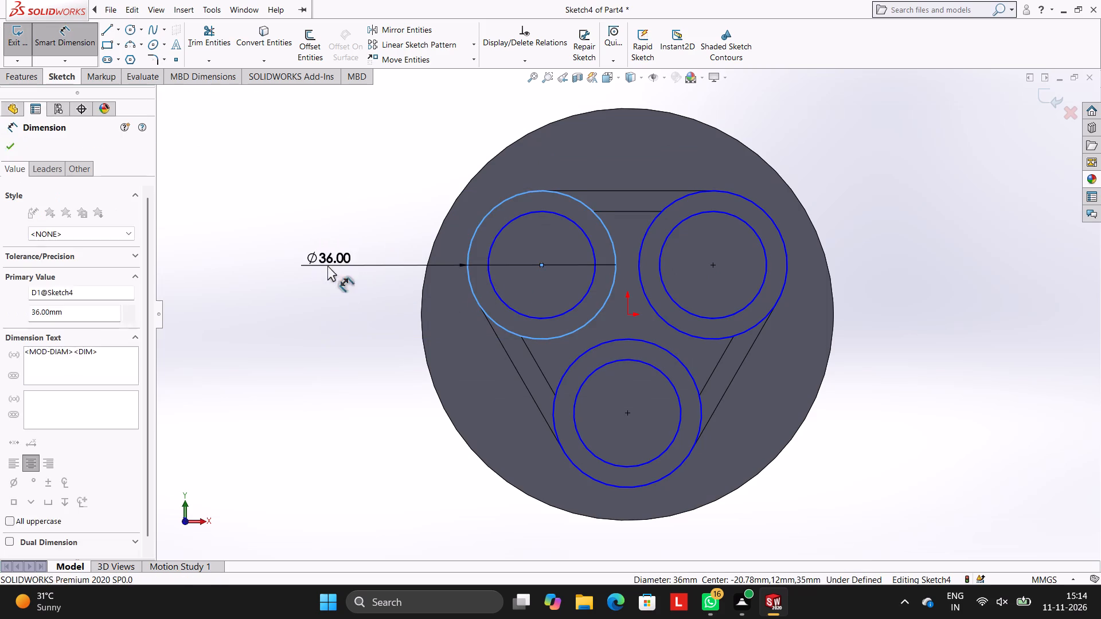
{"action": "left_click", "coordinate": [276, 246]}
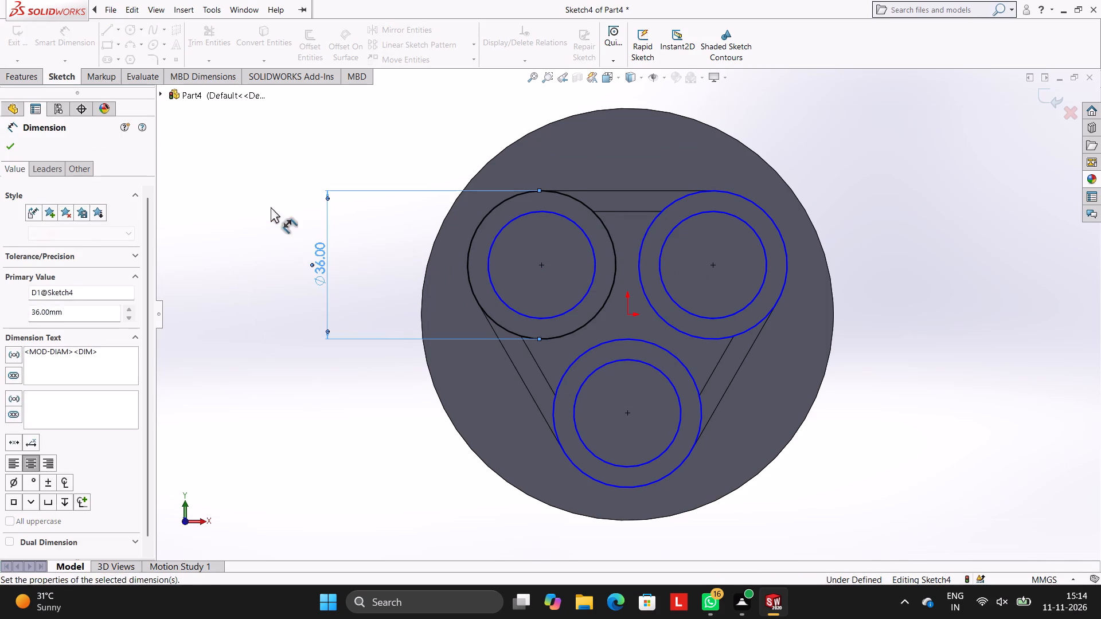
{"action": "left_click", "coordinate": [271, 207]}
{"action": "left_click", "coordinate": [781, 293]}
{"action": "left_click", "coordinate": [890, 198]}
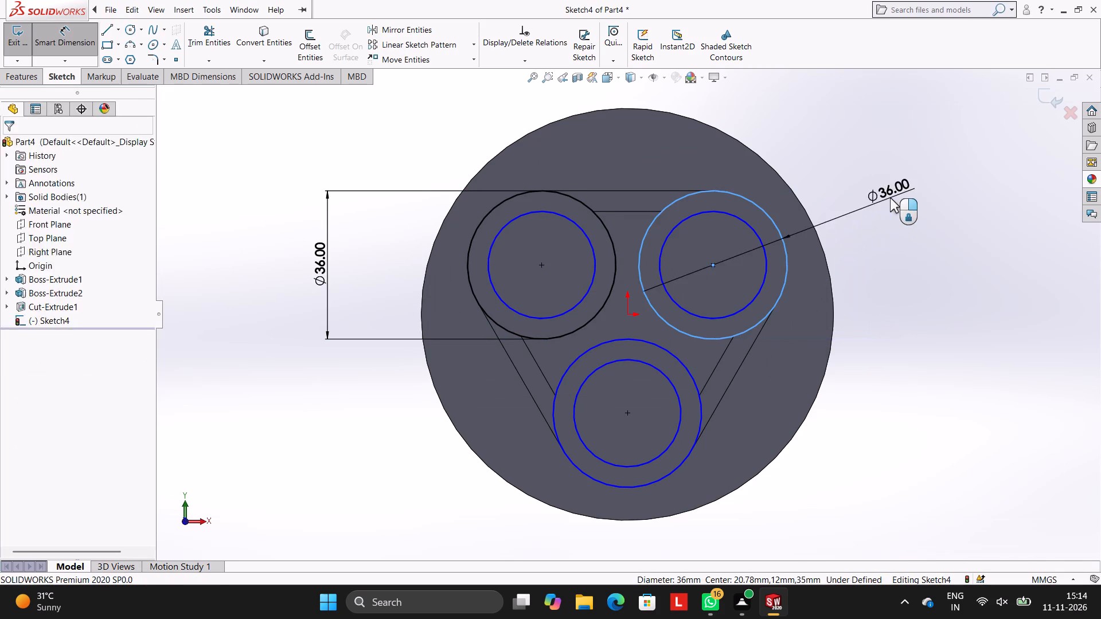
{"action": "left_click", "coordinate": [843, 185]}
{"action": "left_click", "coordinate": [930, 406]}
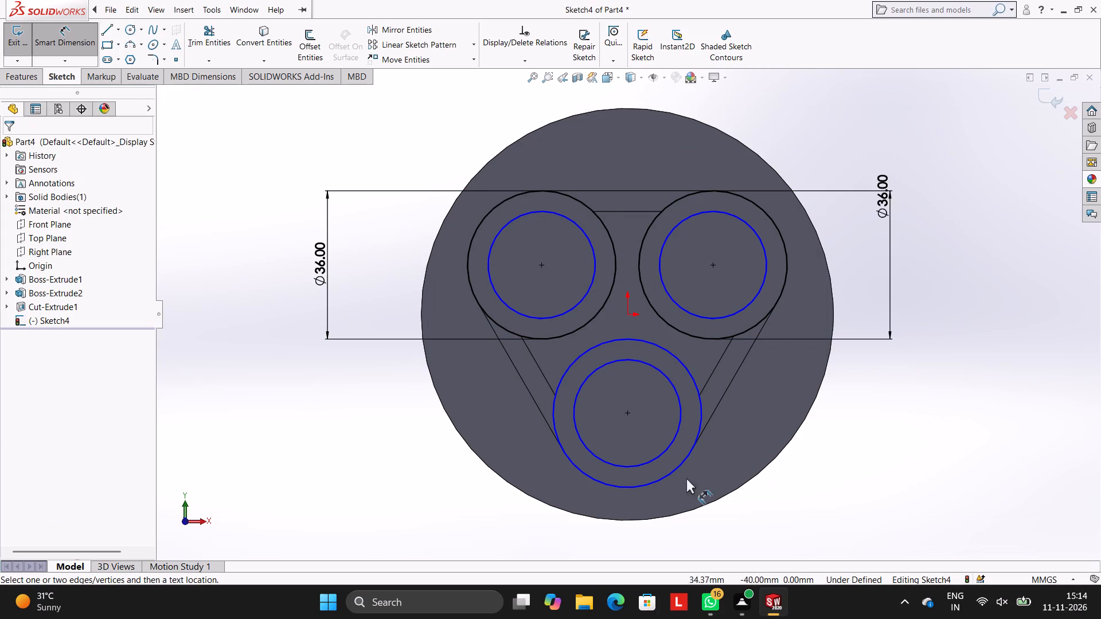
{"action": "left_click", "coordinate": [681, 469]}
{"action": "left_click", "coordinate": [844, 470]}
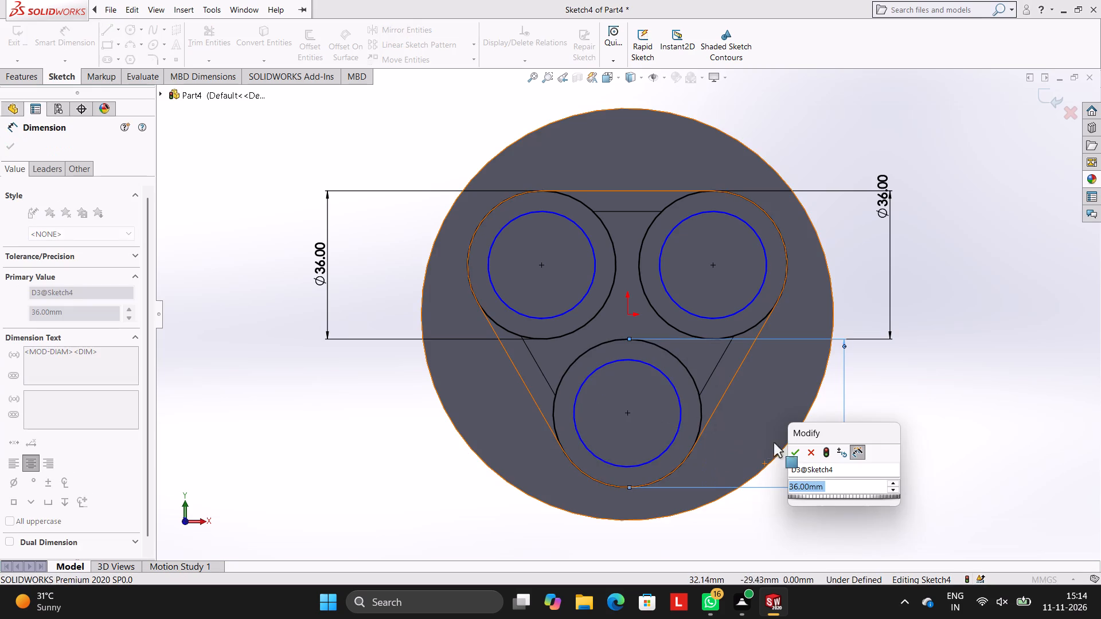
{"action": "left_click", "coordinate": [794, 449]}
{"action": "left_click", "coordinate": [896, 395]}
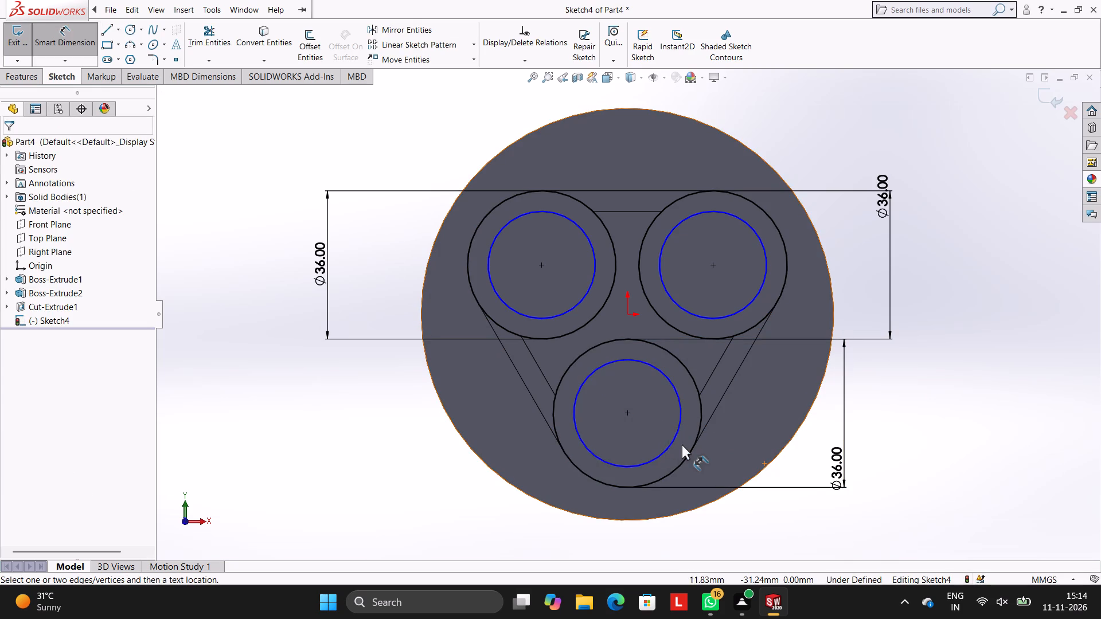
Dimension the inner circles of the bottom, upper-right and upper-left rings at 26 mm diameter.
{"action": "left_click", "coordinate": [675, 442]}
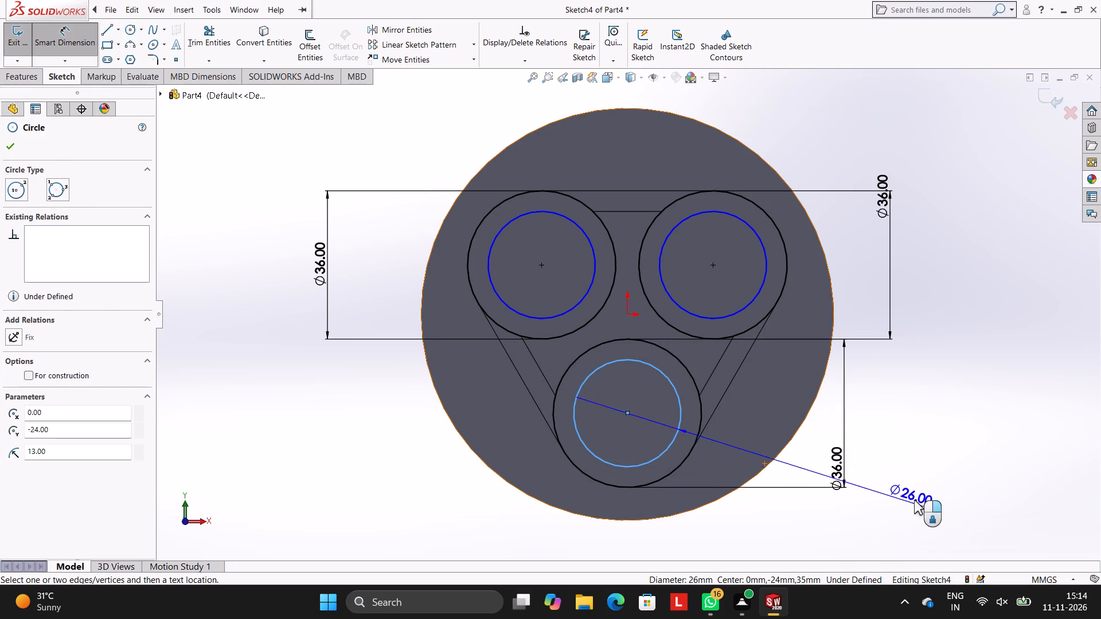
{"action": "left_click", "coordinate": [916, 498]}
{"action": "left_click", "coordinate": [866, 475]}
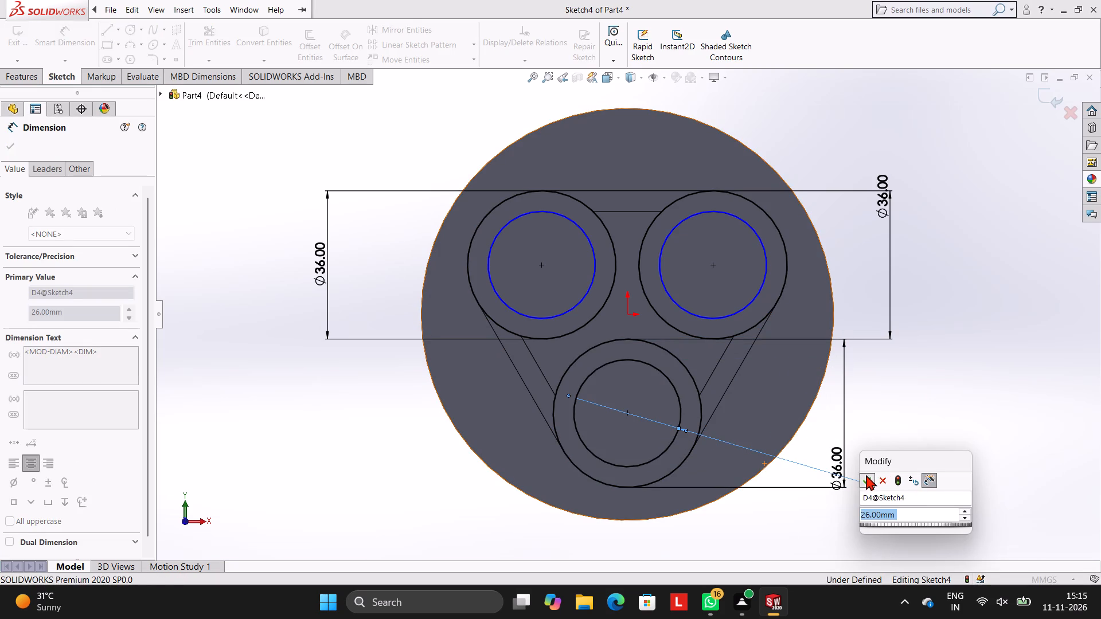
{"action": "left_click", "coordinate": [925, 414]}
{"action": "left_click", "coordinate": [763, 260]}
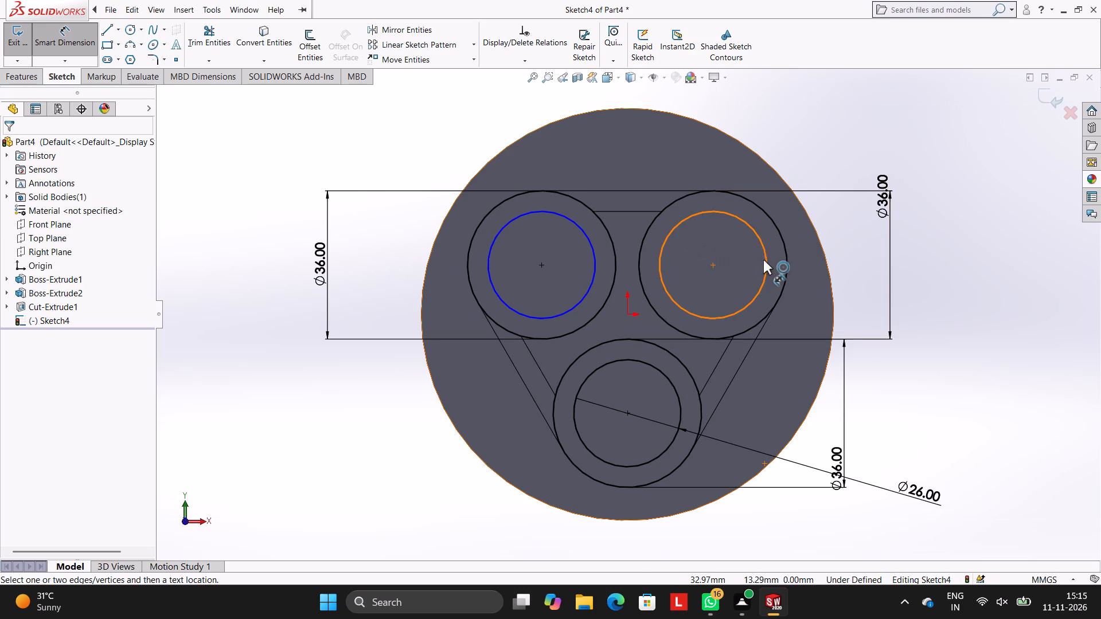
{"action": "left_click", "coordinate": [829, 152]}
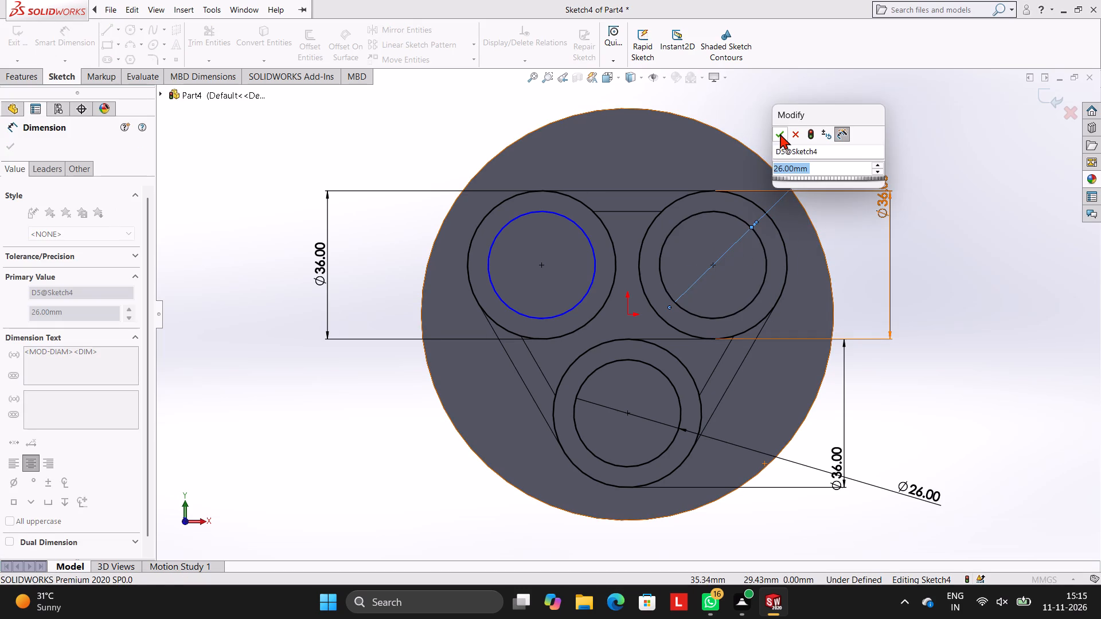
{"action": "left_click", "coordinate": [780, 134]}
{"action": "left_click", "coordinate": [889, 154]}
{"action": "left_click", "coordinate": [594, 258]}
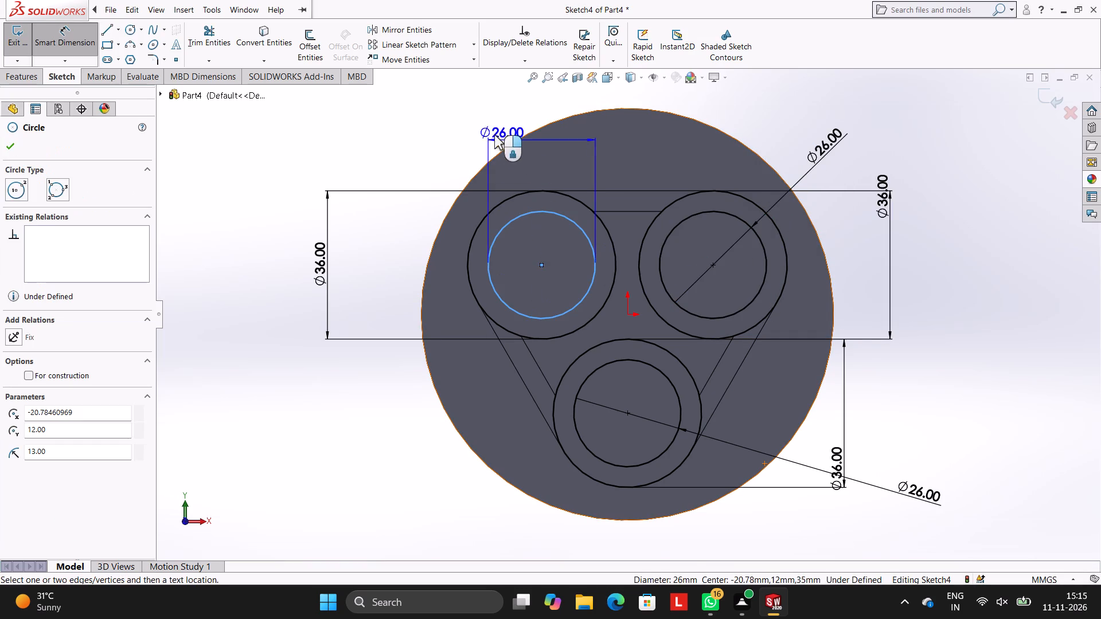
{"action": "left_click", "coordinate": [481, 121]}
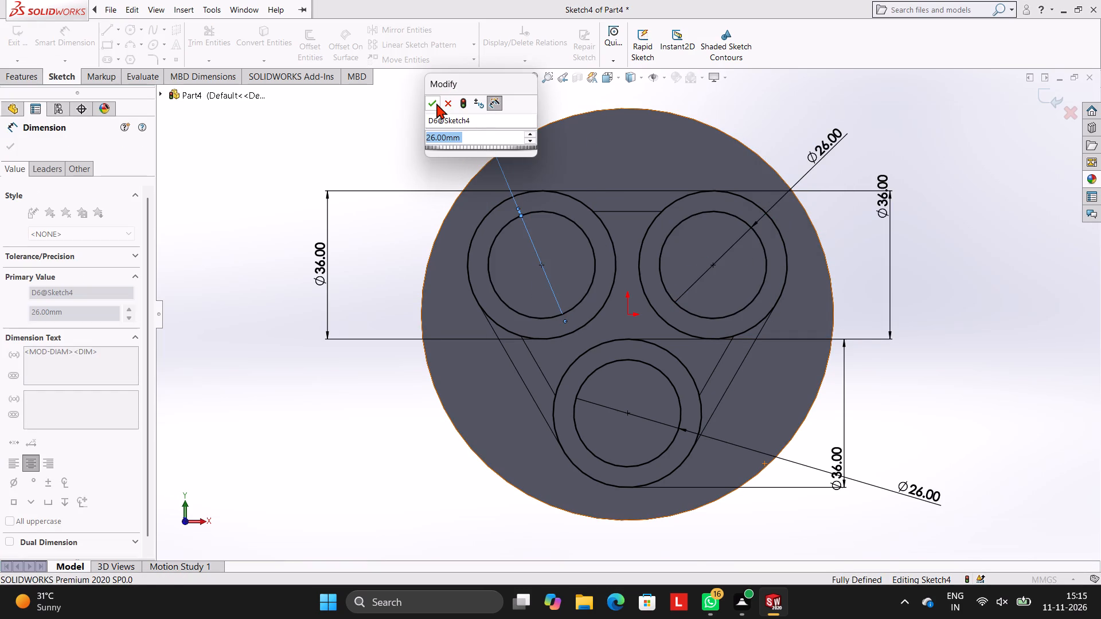
{"action": "left_click", "coordinate": [436, 103]}
{"action": "left_click", "coordinate": [422, 110]}
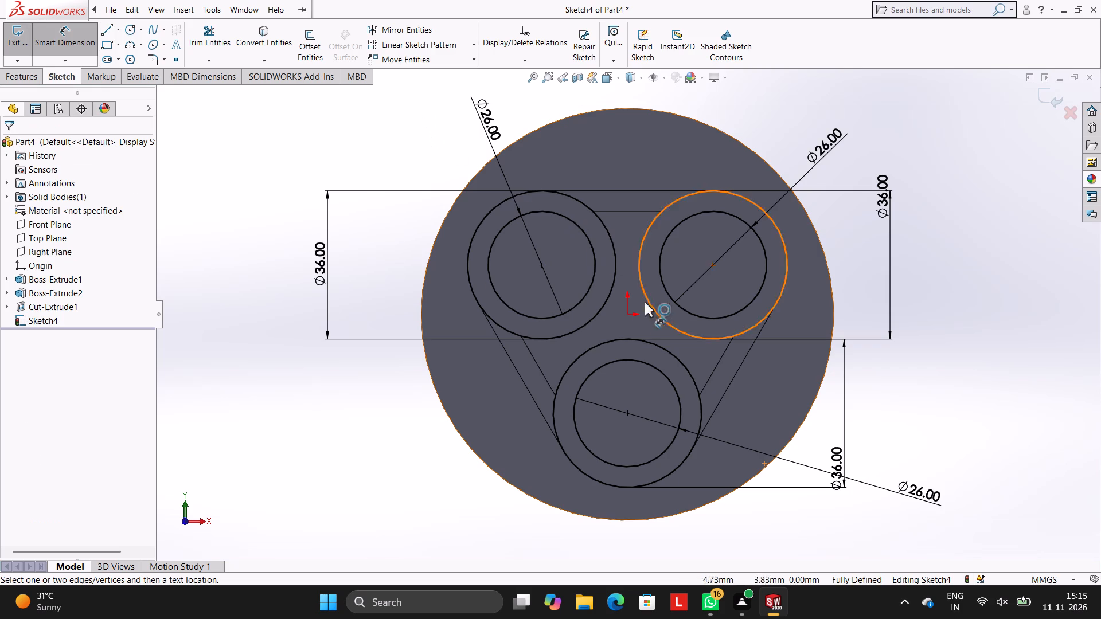
Start a blind Extruded Boss from the ring sketch, reversed toward the disc, trying depths of 25 mm and 30 mm.
{"action": "left_click", "coordinate": [30, 76]}
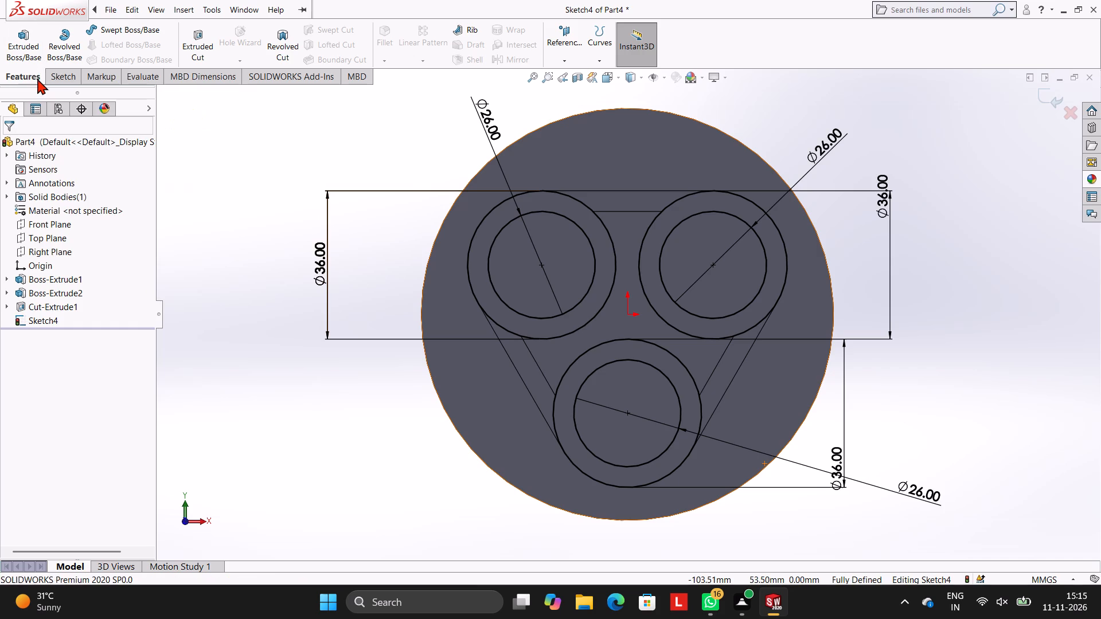
{"action": "left_click", "coordinate": [30, 44]}
{"action": "middle_click_drag", "start_coordinate": [629, 233], "coordinate": [510, 205]}
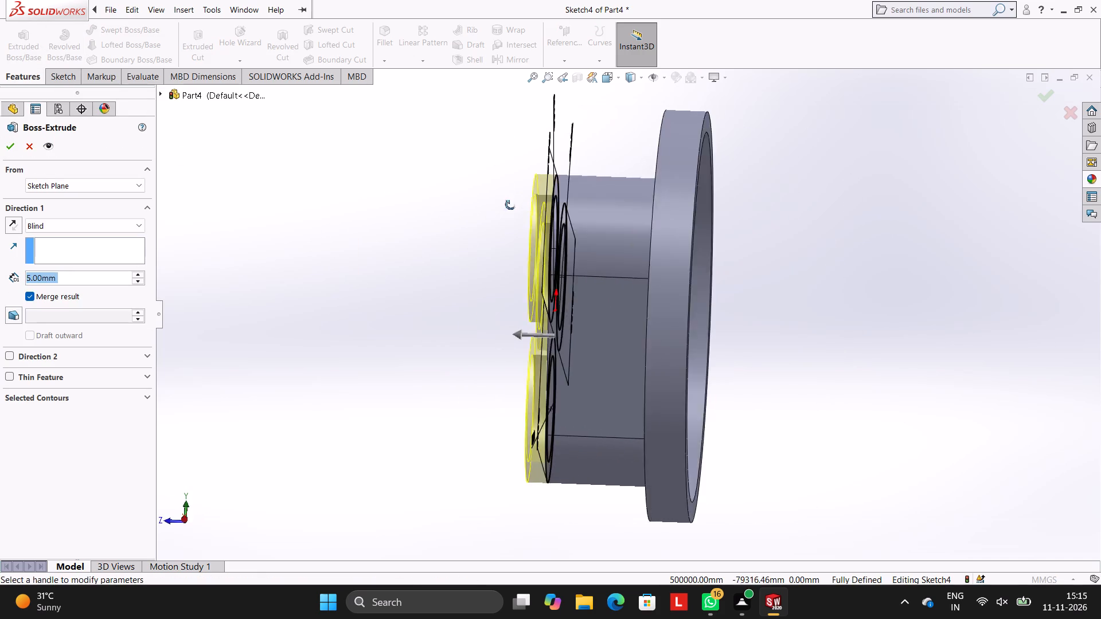
{"action": "middle_click_drag", "start_coordinate": [510, 205], "coordinate": [516, 197]}
{"action": "left_click", "coordinate": [13, 225]}
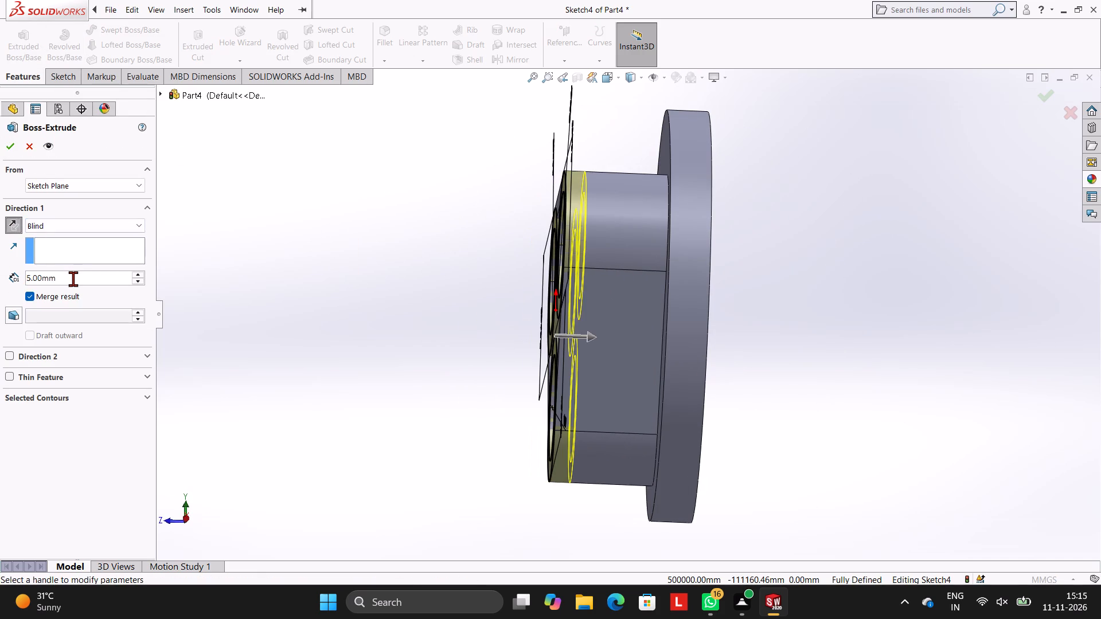
{"action": "left_click", "coordinate": [73, 279]}
{"action": "key", "text": "BackSpace"}
{"action": "key", "text": "BackSpace"}
{"action": "key", "text": "BackSpace"}
{"action": "key", "text": "BackSpace"}
{"action": "key", "text": "BackSpace"}
{"action": "key", "text": "BackSpace"}
{"action": "key", "text": "BackSpace"}
{"action": "key", "text": "BackSpace"}
{"action": "key", "text": "BackSpace"}
{"action": "key", "text": "BackSpace"}
{"action": "key", "text": "BackSpace"}
{"action": "key", "text": "BackSpace"}
{"action": "key", "text": "BackSpace"}
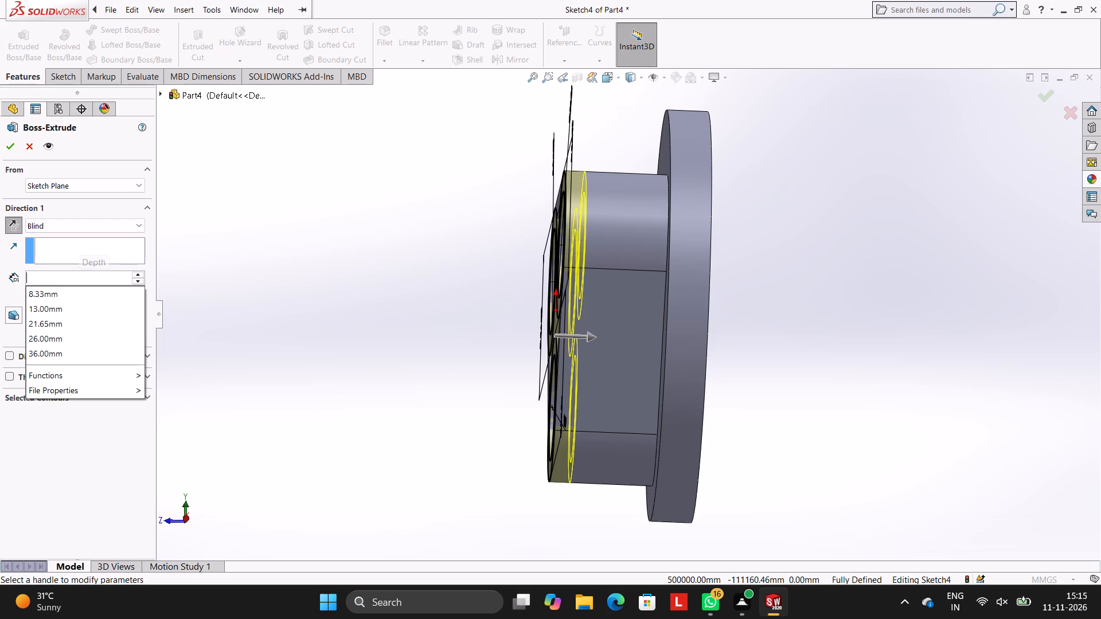
{"action": "type", "text": "25"}
{"action": "key", "text": "Return"}
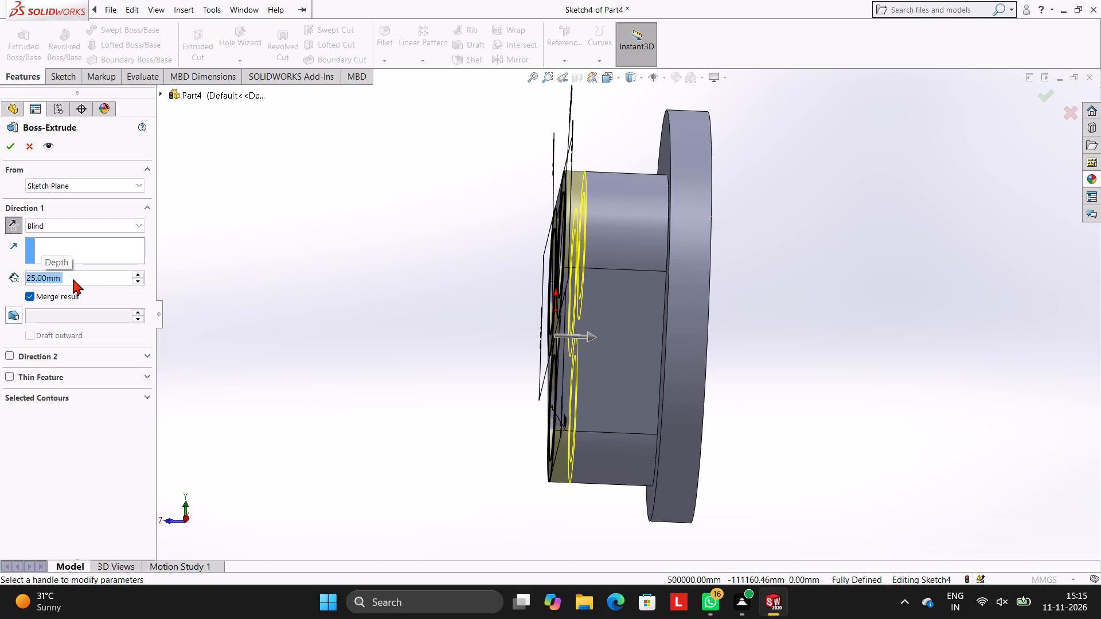
{"action": "type", "text": "30"}
{"action": "key", "text": "Return"}
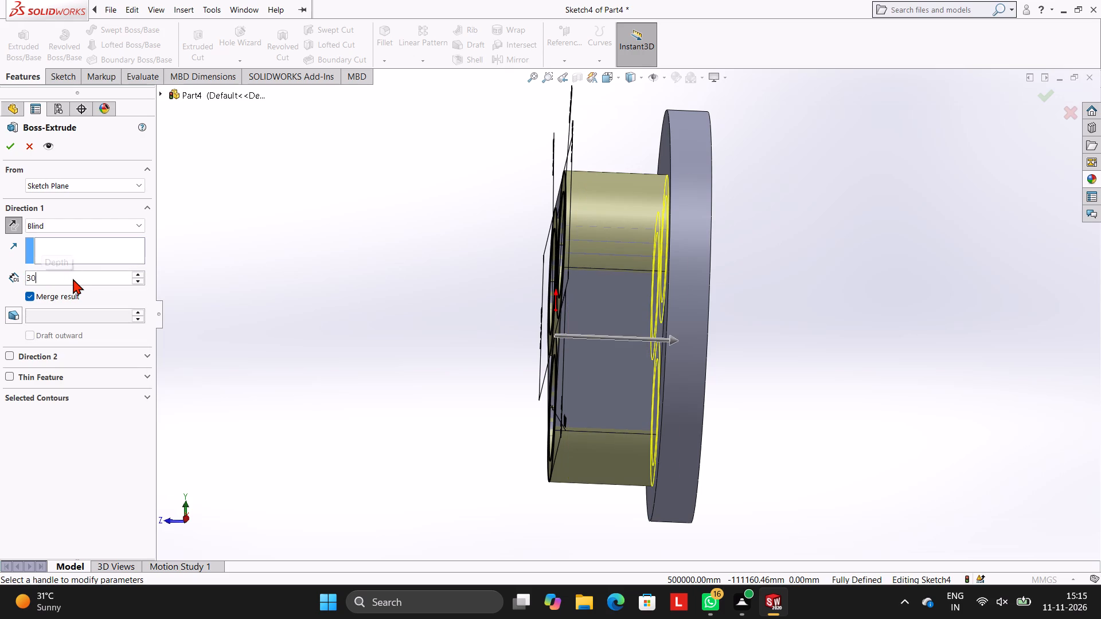
{"action": "scroll", "coordinate": [872, 286], "scroll_direction": "down", "scroll_amount": 1}
{"action": "middle_click_drag", "start_coordinate": [872, 286], "coordinate": [851, 286]}
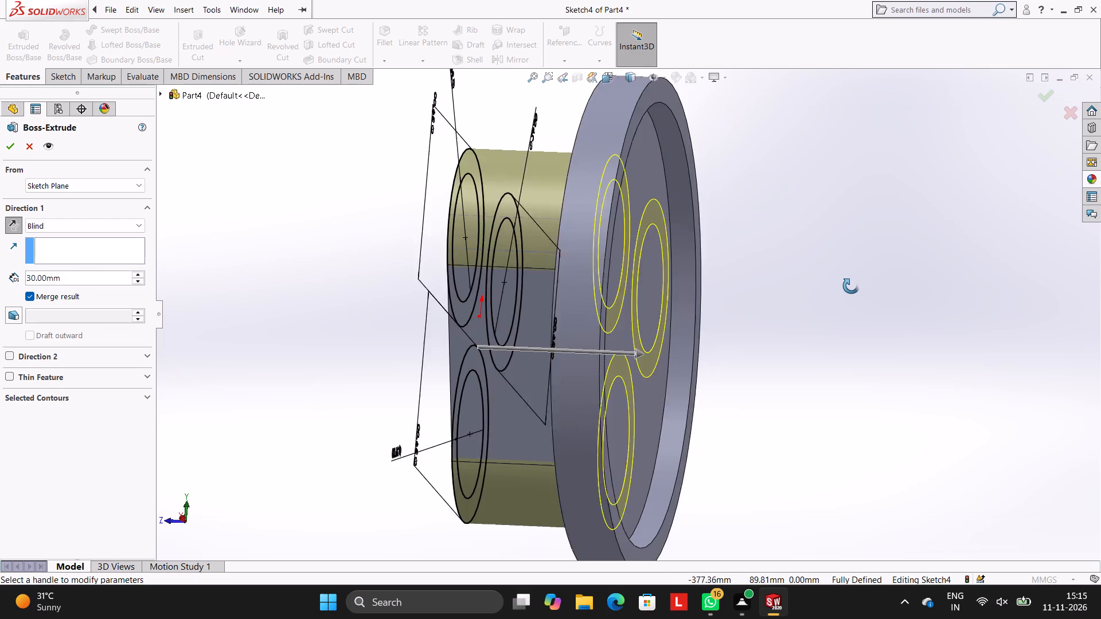
{"action": "middle_click_drag", "start_coordinate": [851, 286], "coordinate": [837, 387]}
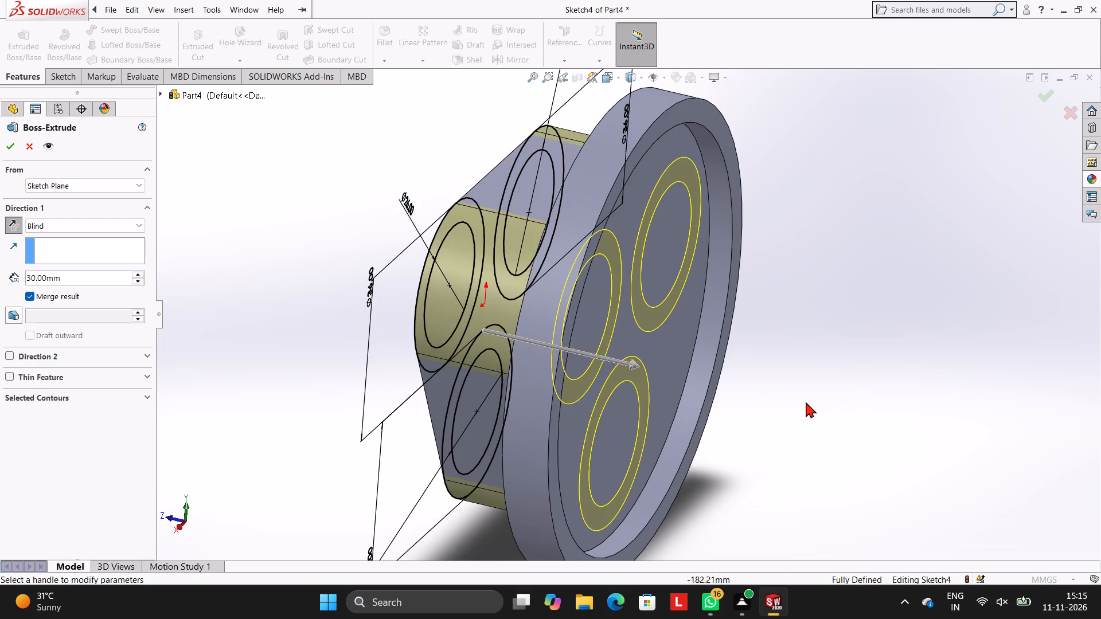
{"action": "middle_click_drag", "start_coordinate": [838, 339], "coordinate": [860, 342]}
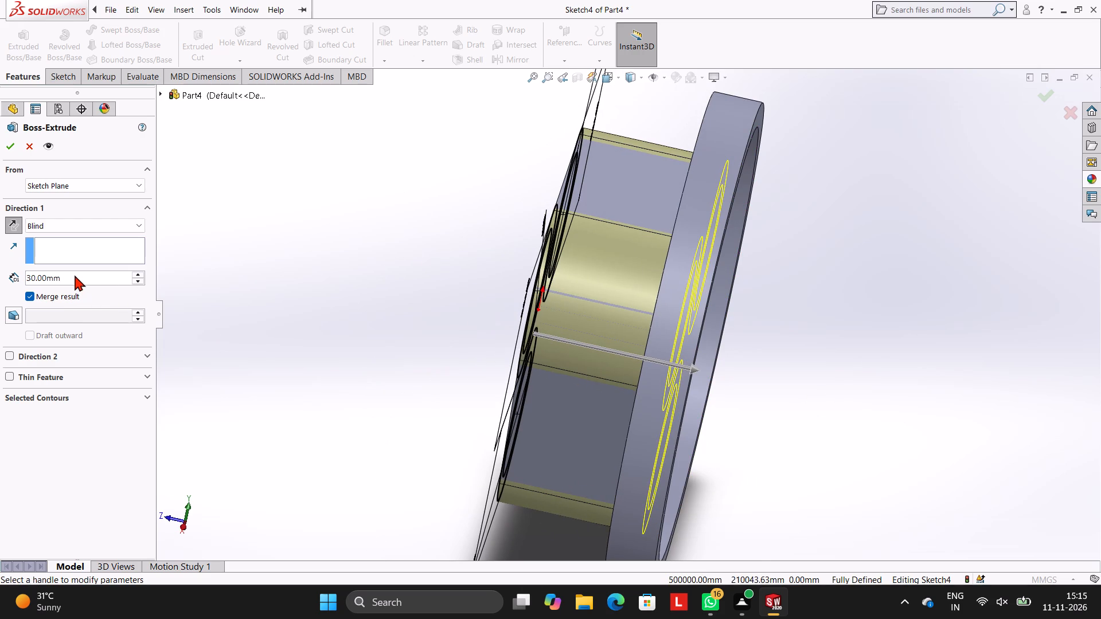
Set the reversed ring extrusion's depth to 35 mm and complete the boss.
{"action": "left_click", "coordinate": [75, 274]}
{"action": "key", "text": "BackSpace"}
{"action": "key", "text": "BackSpace"}
{"action": "key", "text": "BackSpace"}
{"action": "key", "text": "BackSpace"}
{"action": "key", "text": "BackSpace"}
{"action": "key", "text": "BackSpace"}
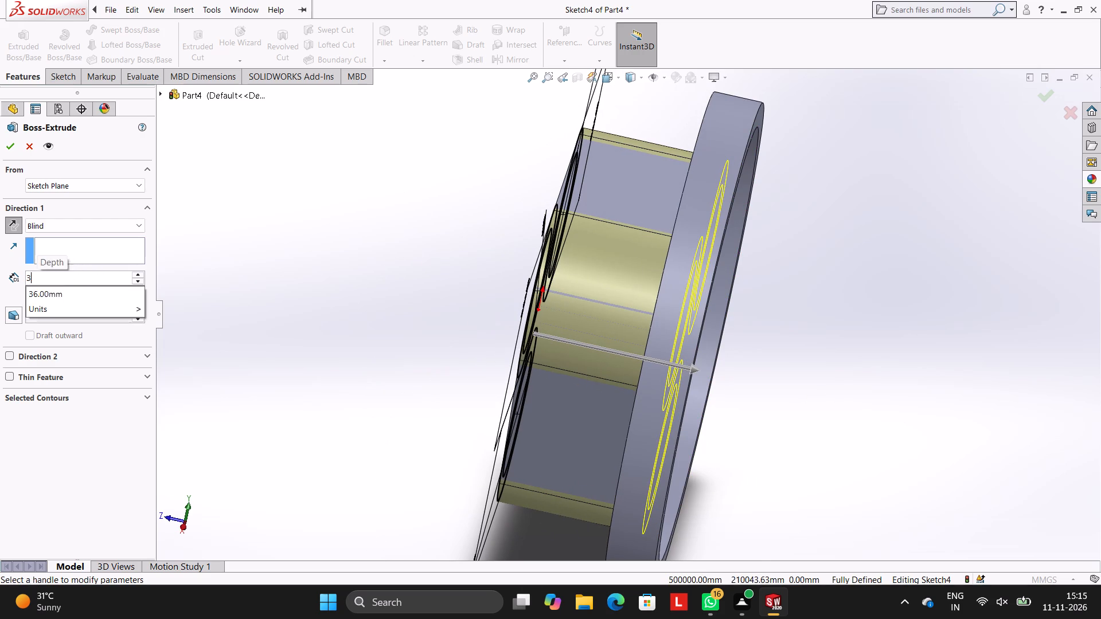
{"action": "key", "text": "BackSpace"}
{"action": "type", "text": "35"}
{"action": "key", "text": "Return"}
{"action": "middle_click_drag", "start_coordinate": [495, 267], "coordinate": [525, 281]}
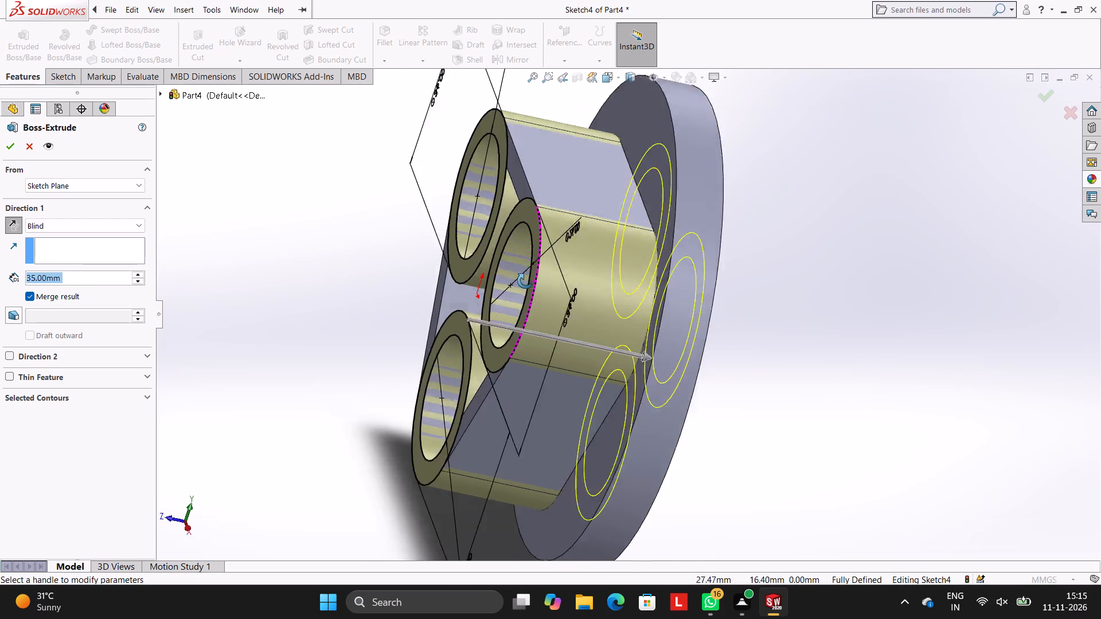
{"action": "middle_click_drag", "start_coordinate": [525, 281], "coordinate": [489, 276]}
{"action": "scroll", "coordinate": [784, 261], "scroll_direction": "up", "scroll_amount": 1}
{"action": "middle_click_drag", "start_coordinate": [788, 259], "coordinate": [786, 352]}
{"action": "left_click", "coordinate": [12, 140]}
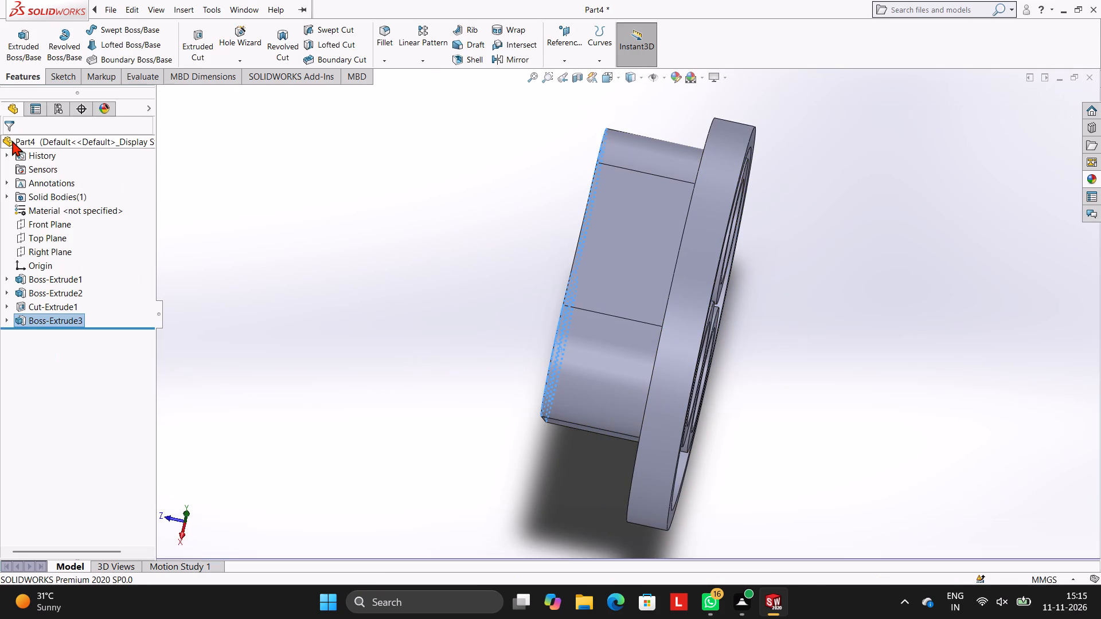
{"action": "left_click", "coordinate": [212, 202]}
Examine the extruded rings from the recessed back, the side and the raised front of the part.
{"action": "middle_click_drag", "start_coordinate": [368, 229], "coordinate": [318, 224]}
{"action": "scroll", "coordinate": [405, 244], "scroll_direction": "up", "scroll_amount": 2}
{"action": "middle_click_drag", "start_coordinate": [411, 248], "coordinate": [395, 249]}
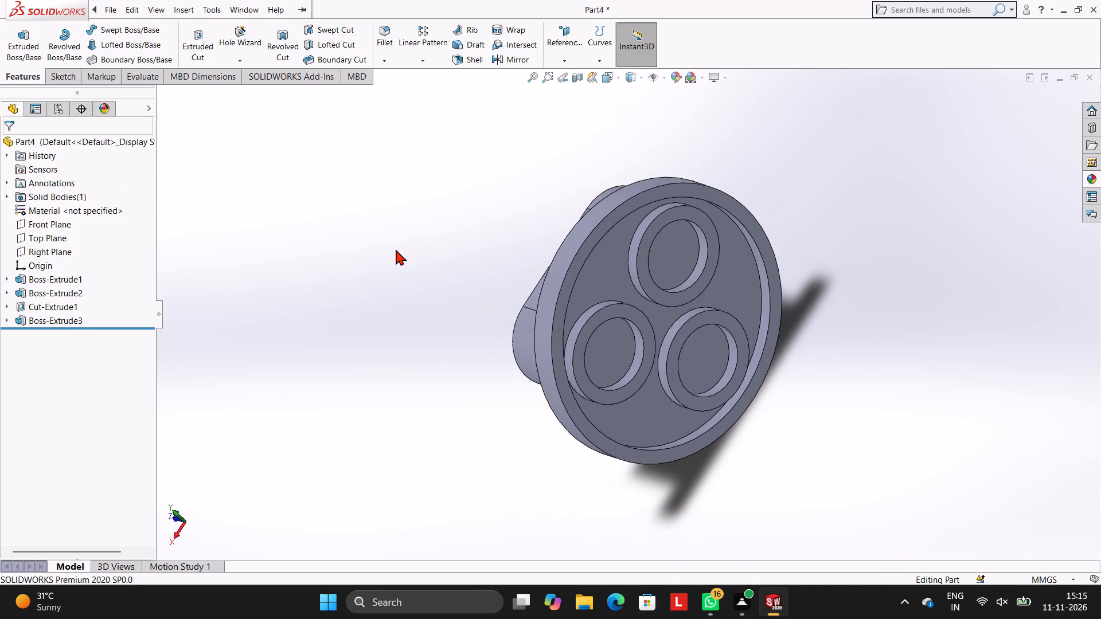
{"action": "middle_click_drag", "start_coordinate": [786, 258], "coordinate": [857, 271]}
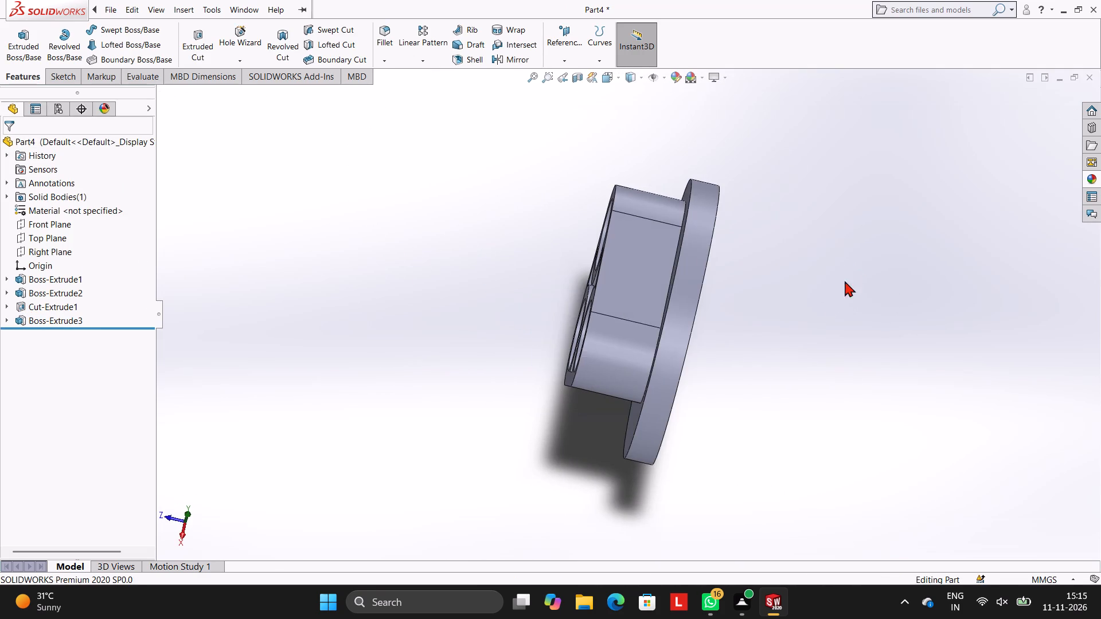
{"action": "middle_click_drag", "start_coordinate": [784, 269], "coordinate": [795, 218]}
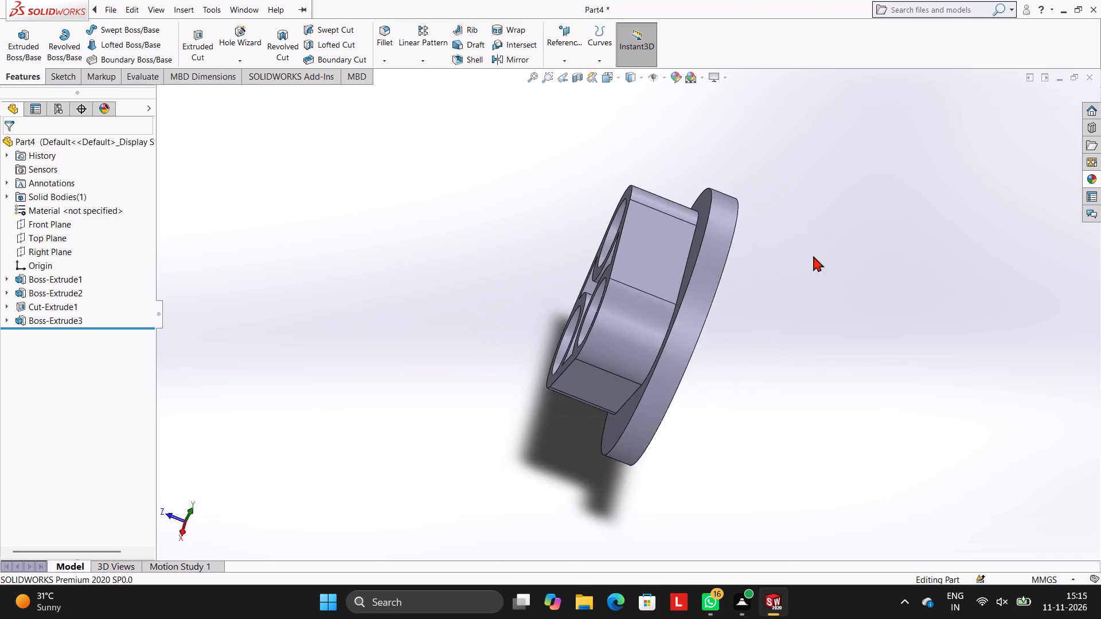
{"action": "middle_click_drag", "start_coordinate": [850, 271], "coordinate": [740, 250]}
{"action": "middle_click_drag", "start_coordinate": [801, 261], "coordinate": [858, 293]}
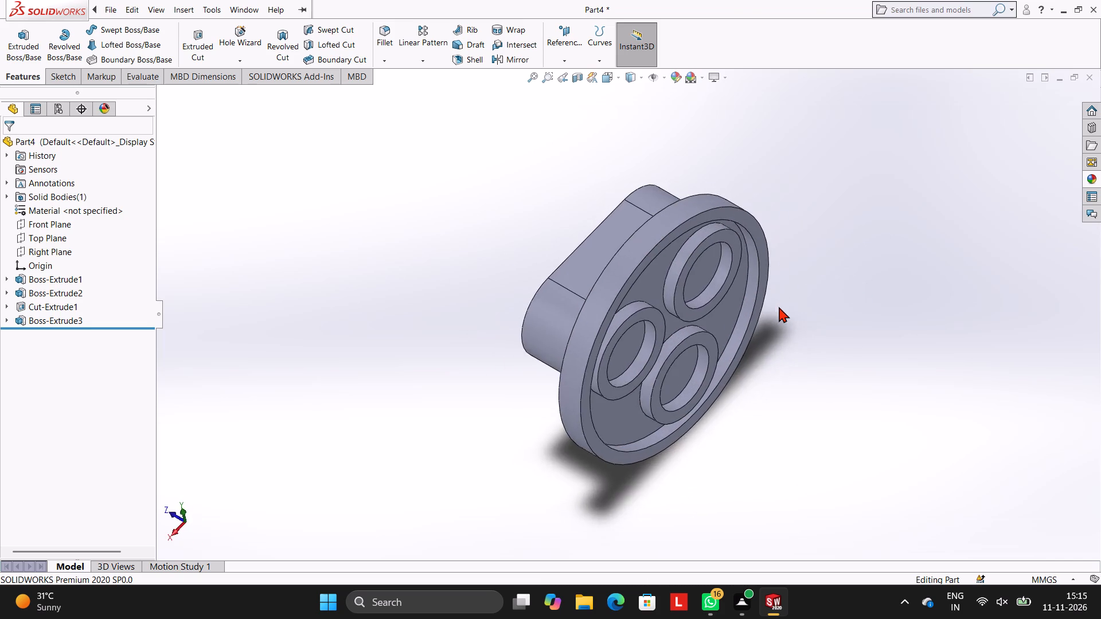
{"action": "scroll", "coordinate": [779, 307], "scroll_direction": "up", "scroll_amount": 2}
{"action": "middle_click_drag", "start_coordinate": [804, 304], "coordinate": [891, 336]}
{"action": "middle_click_drag", "start_coordinate": [741, 299], "coordinate": [837, 354]}
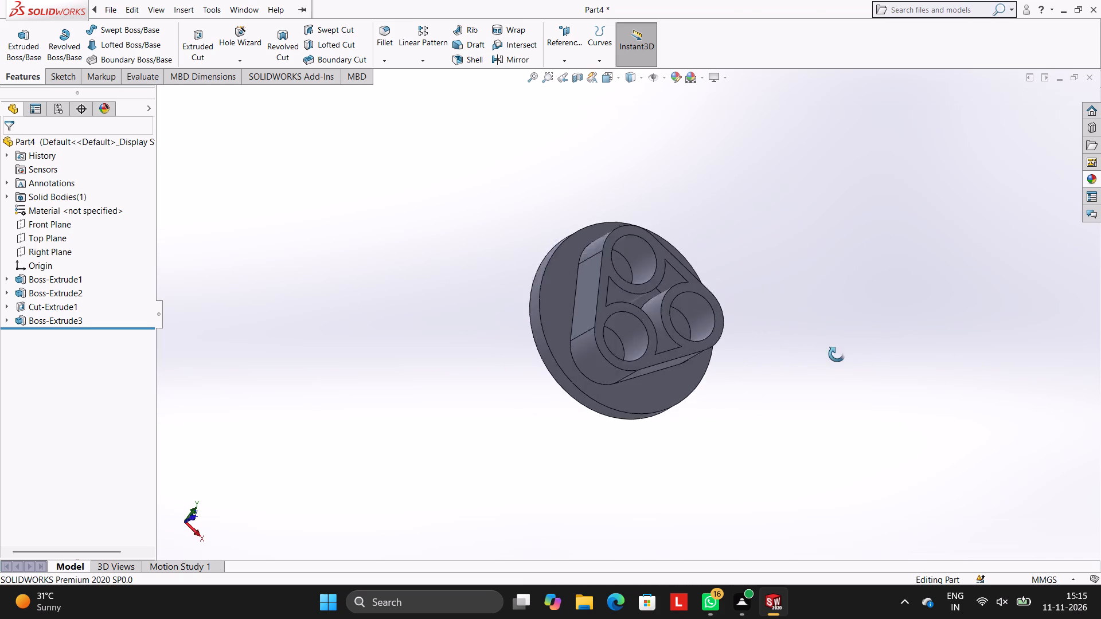
{"action": "middle_click_drag", "start_coordinate": [837, 354], "coordinate": [830, 352]}
{"action": "scroll", "coordinate": [692, 301], "scroll_direction": "down", "scroll_amount": 2}
{"action": "scroll", "coordinate": [594, 307], "scroll_direction": "down", "scroll_amount": 2}
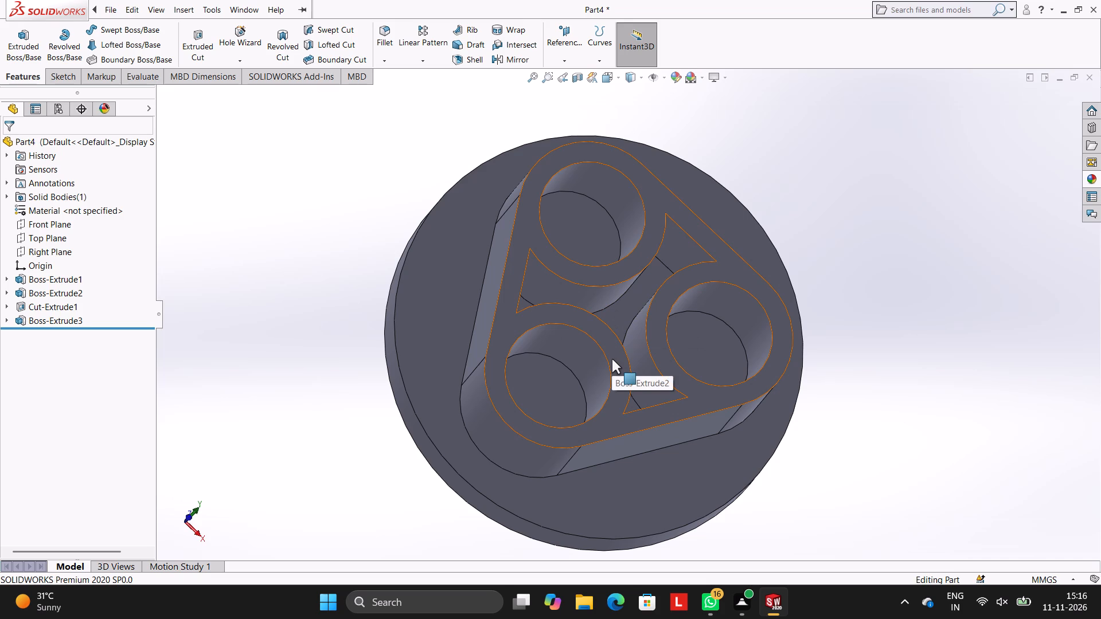
{"action": "middle_click_drag", "start_coordinate": [861, 257], "coordinate": [845, 259]}
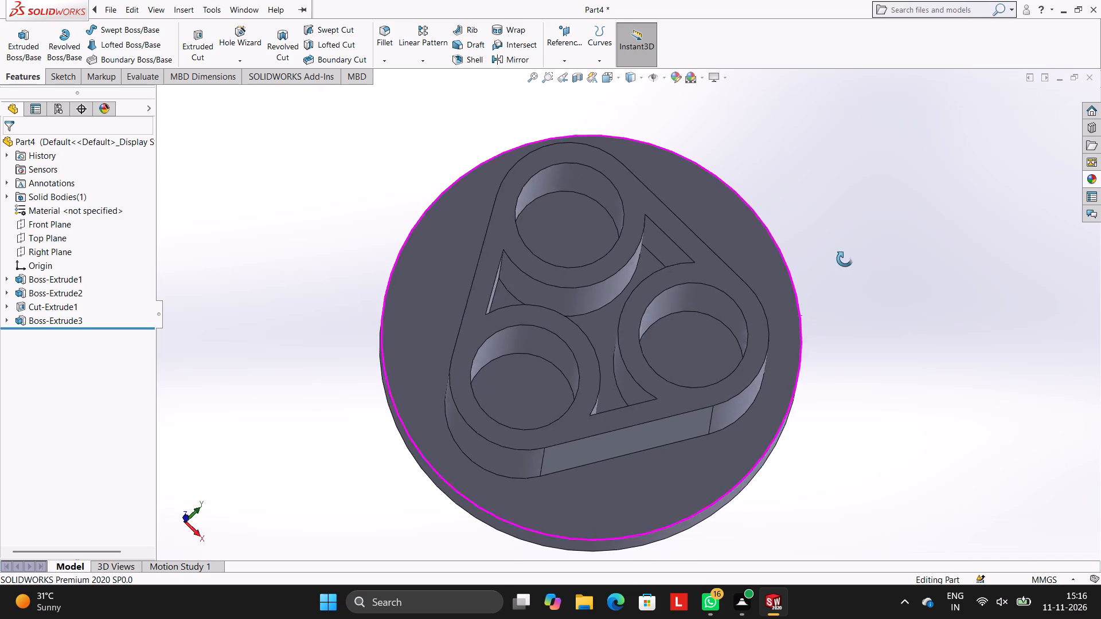
{"action": "middle_click_drag", "start_coordinate": [845, 259], "coordinate": [849, 259]}
{"action": "scroll", "coordinate": [709, 276], "scroll_direction": "up", "scroll_amount": 2}
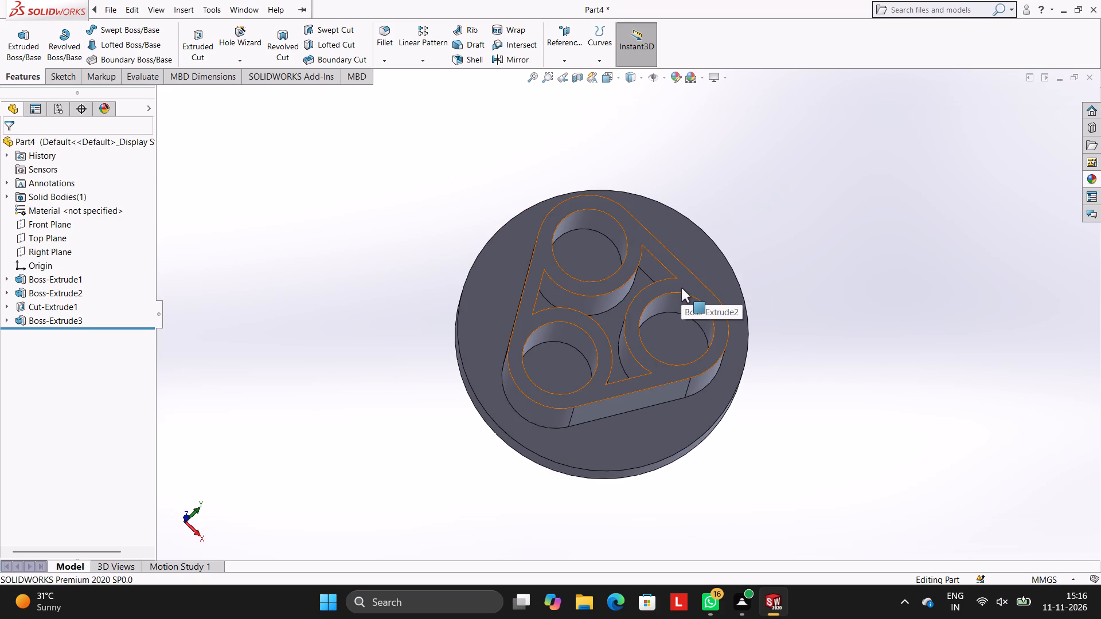
{"action": "scroll", "coordinate": [659, 272], "scroll_direction": "down", "scroll_amount": 1}
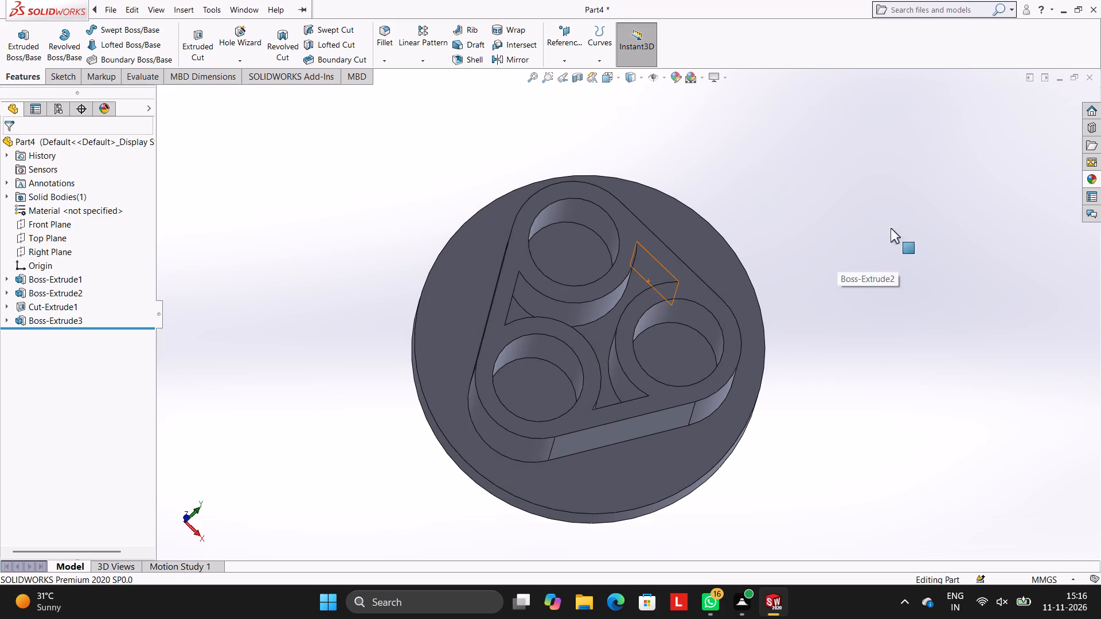
Apply the Red LED appearance from the Lights category to the whole part.
{"action": "left_click", "coordinate": [1091, 183]}
{"action": "scroll", "coordinate": [995, 351], "scroll_direction": "down", "scroll_amount": 3}
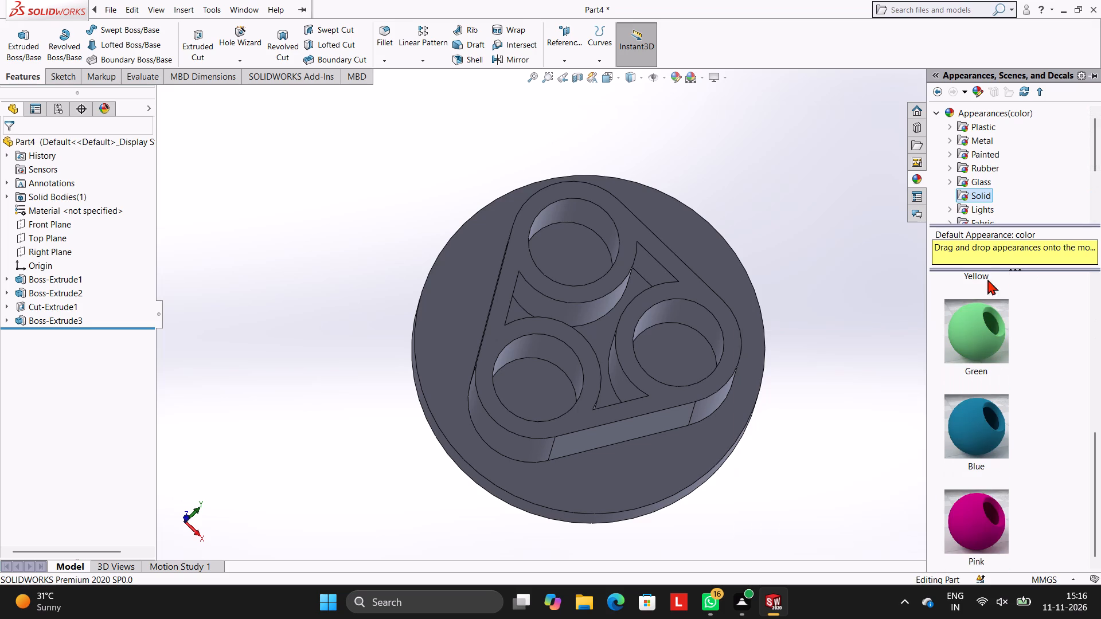
{"action": "left_click", "coordinate": [954, 212]}
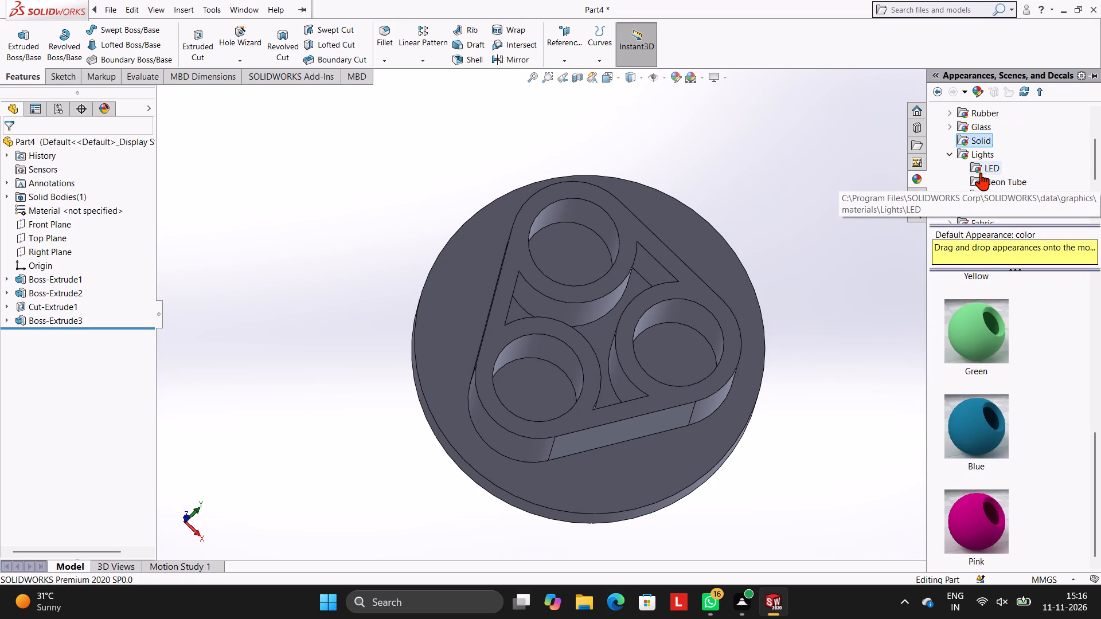
{"action": "left_click", "coordinate": [981, 173]}
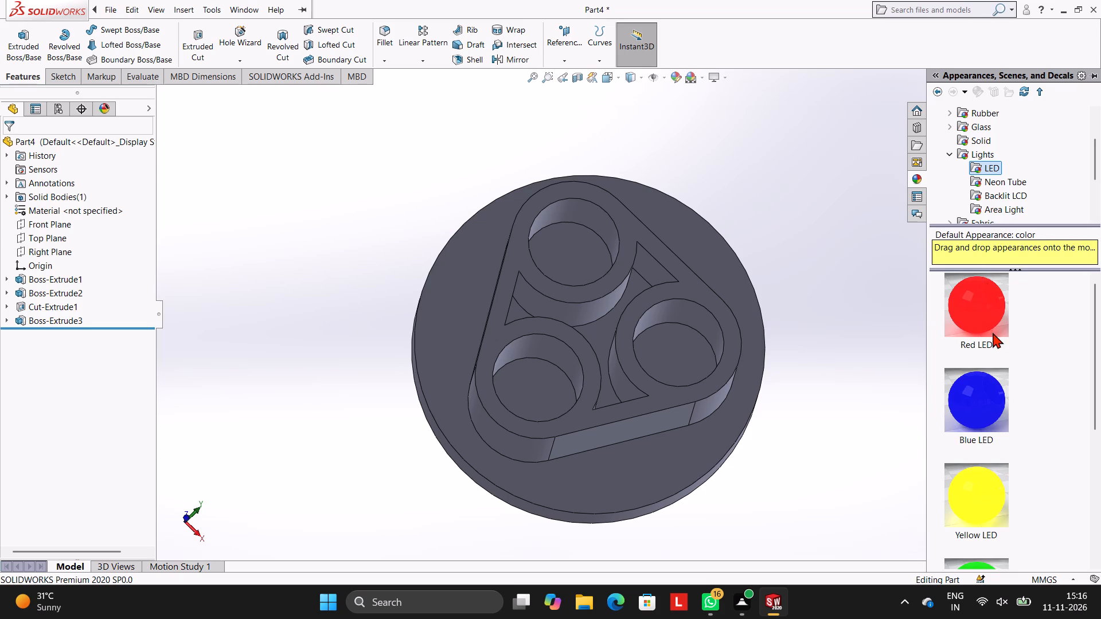
{"action": "left_click_drag", "start_coordinate": [980, 318], "coordinate": [458, 328]}
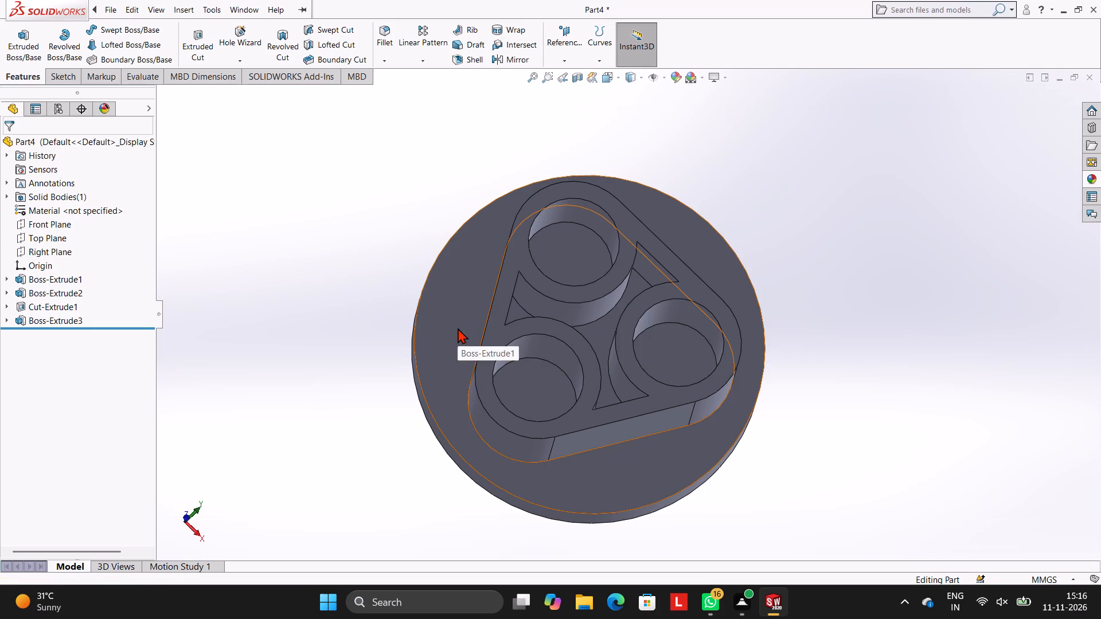
{"action": "left_click", "coordinate": [479, 326]}
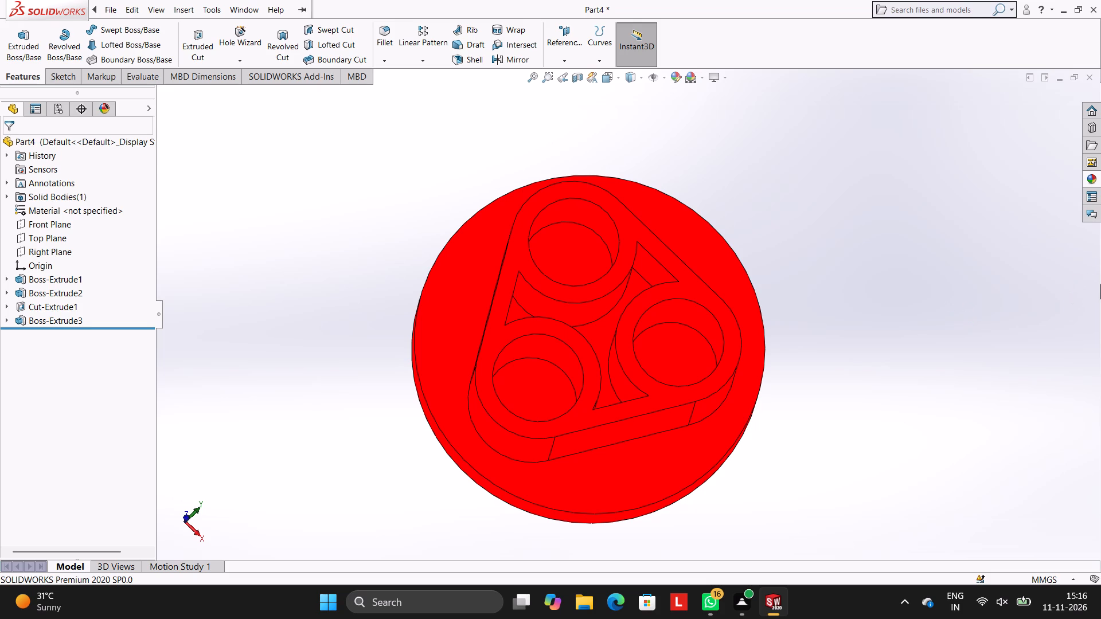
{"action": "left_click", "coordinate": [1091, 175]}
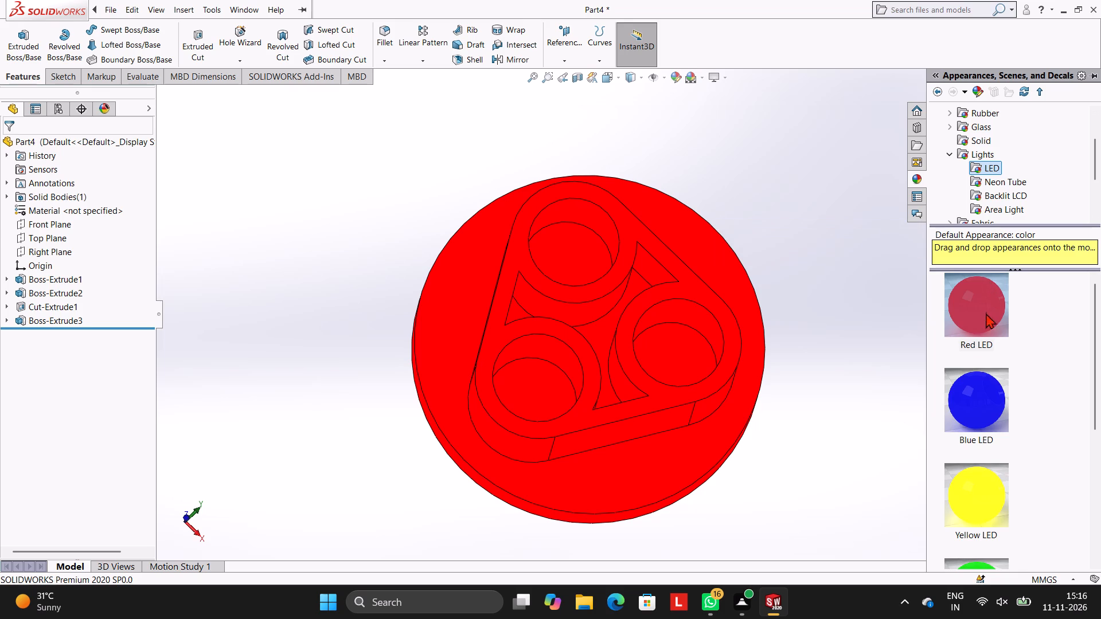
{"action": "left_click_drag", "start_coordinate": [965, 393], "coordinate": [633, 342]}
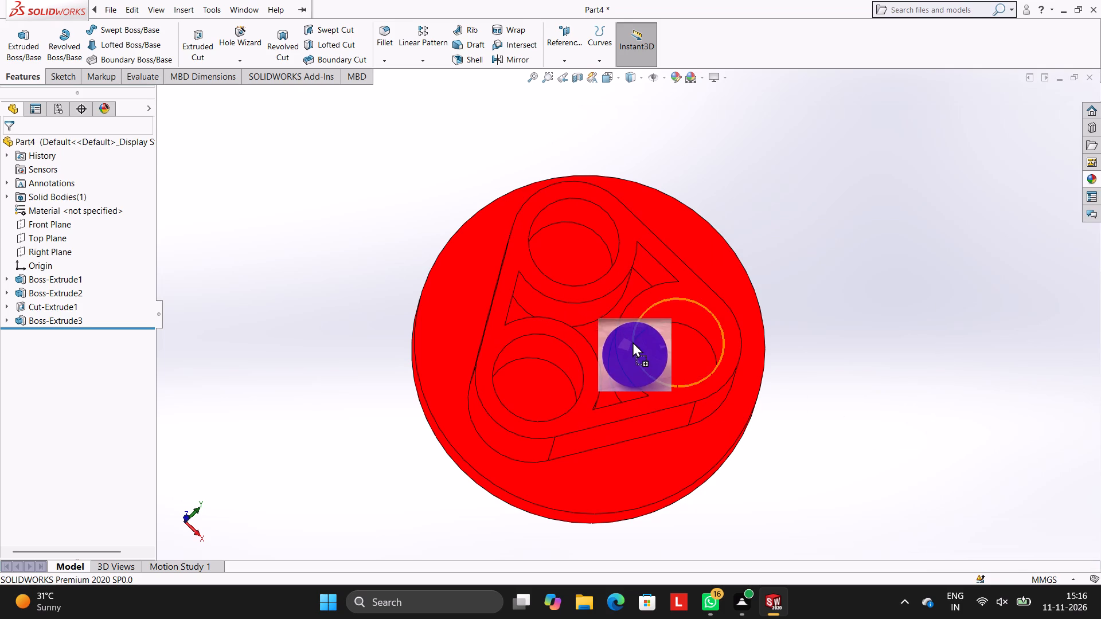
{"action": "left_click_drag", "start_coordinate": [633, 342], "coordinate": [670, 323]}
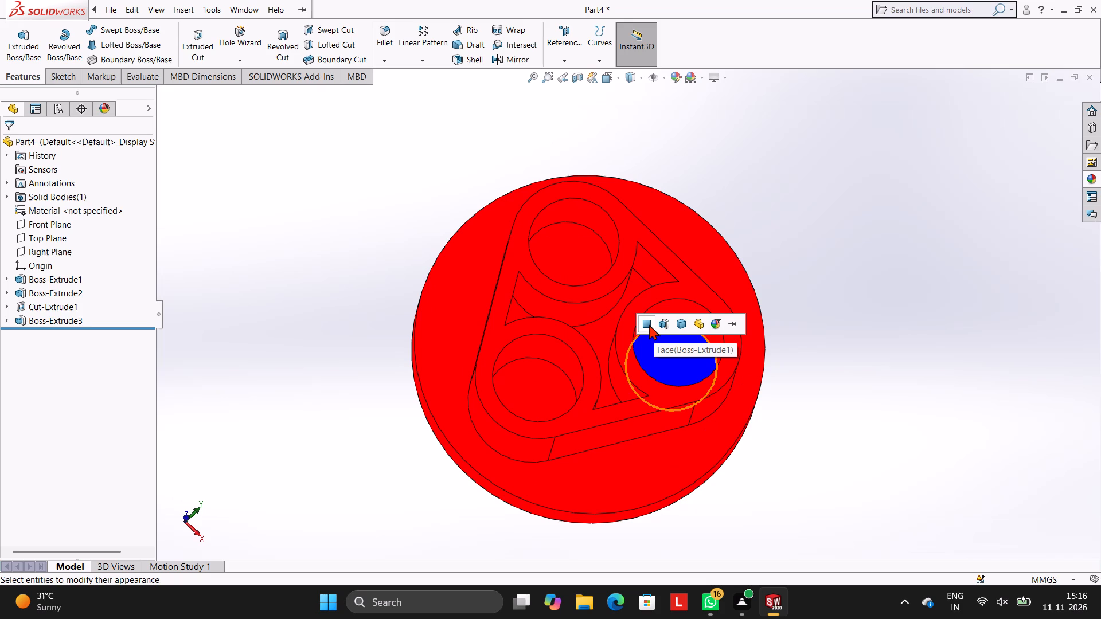
Apply the Blue LED appearance to only the upper-left ring's curved outer wall inside the central pocket.
{"action": "middle_click_drag", "start_coordinate": [820, 260], "coordinate": [818, 201]}
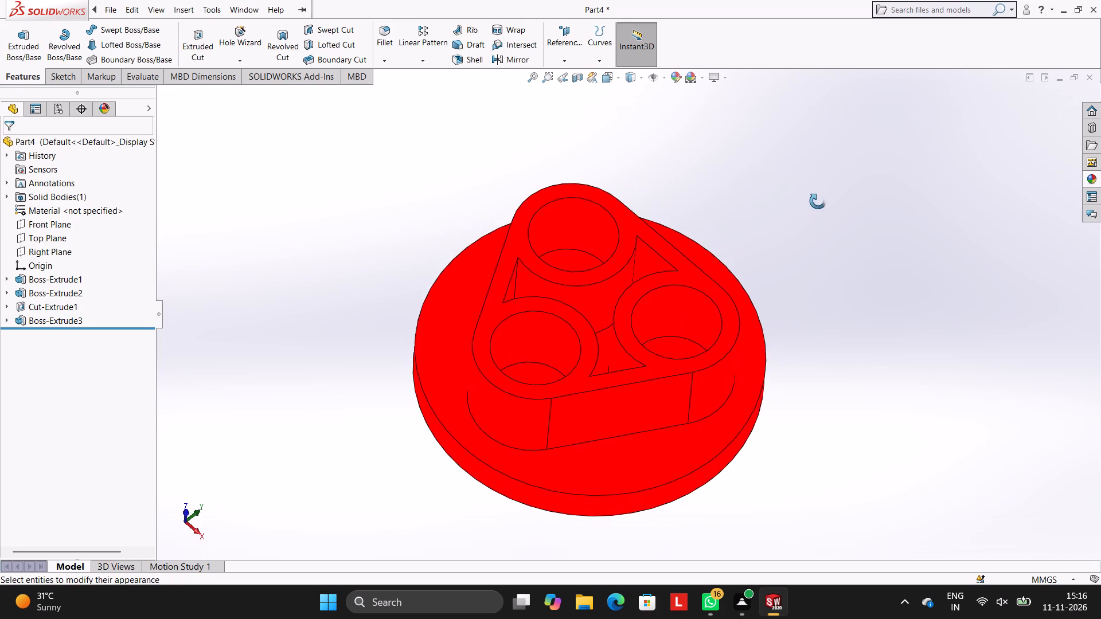
{"action": "middle_click_drag", "start_coordinate": [818, 201], "coordinate": [807, 193]}
{"action": "scroll", "coordinate": [588, 297], "scroll_direction": "down", "scroll_amount": 2}
{"action": "scroll", "coordinate": [718, 303], "scroll_direction": "down", "scroll_amount": 1}
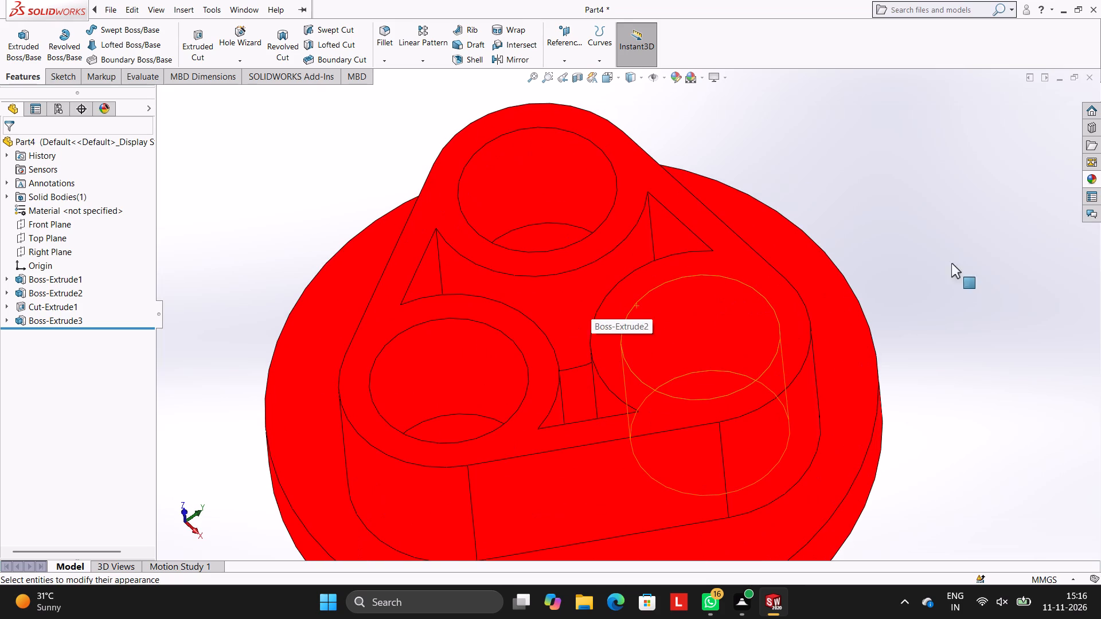
{"action": "left_click", "coordinate": [1084, 176]}
{"action": "left_click_drag", "start_coordinate": [971, 394], "coordinate": [696, 346]}
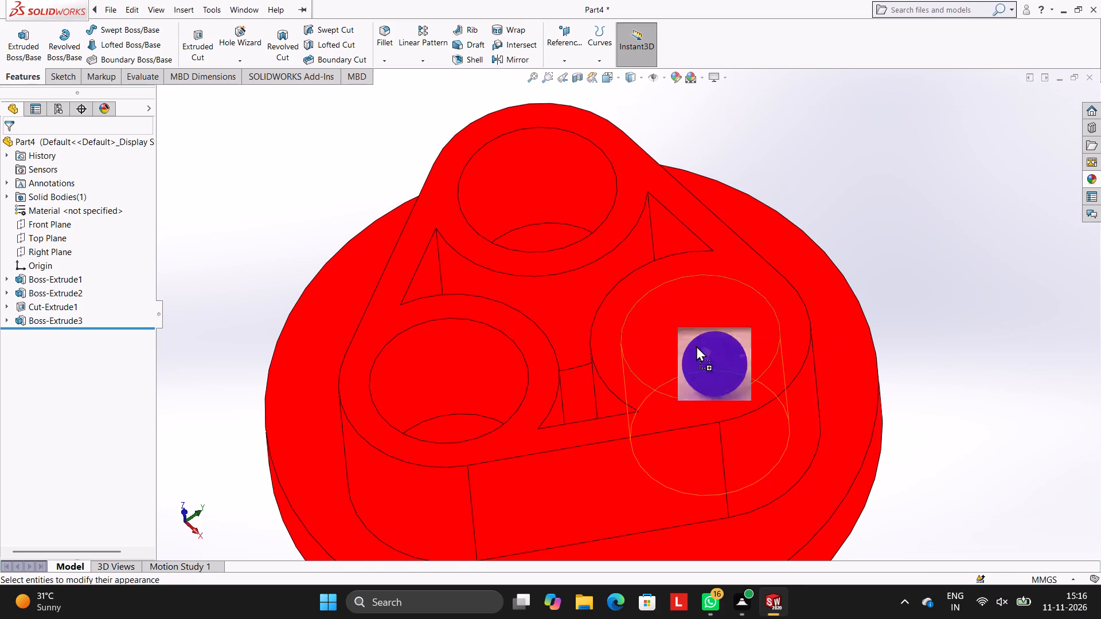
{"action": "left_click_drag", "start_coordinate": [696, 346], "coordinate": [553, 295]}
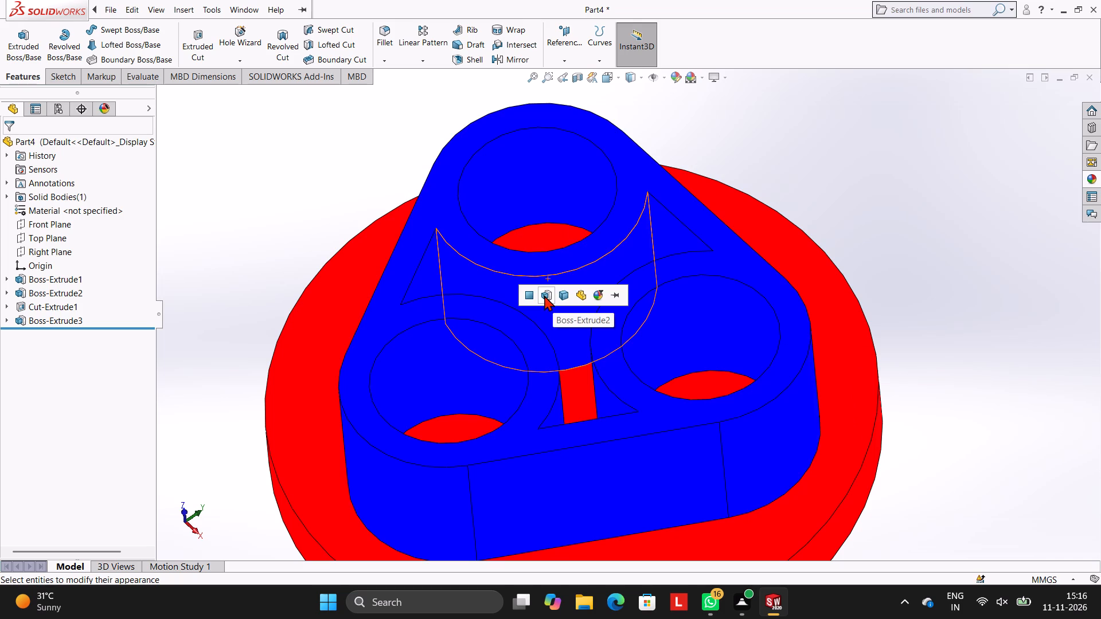
{"action": "left_click", "coordinate": [529, 296]}
Apply the Blue LED appearance to the right ring's curved outer wall facing the central pocket.
{"action": "middle_click_drag", "start_coordinate": [643, 267], "coordinate": [684, 292]}
{"action": "scroll", "coordinate": [652, 273], "scroll_direction": "down", "scroll_amount": 1}
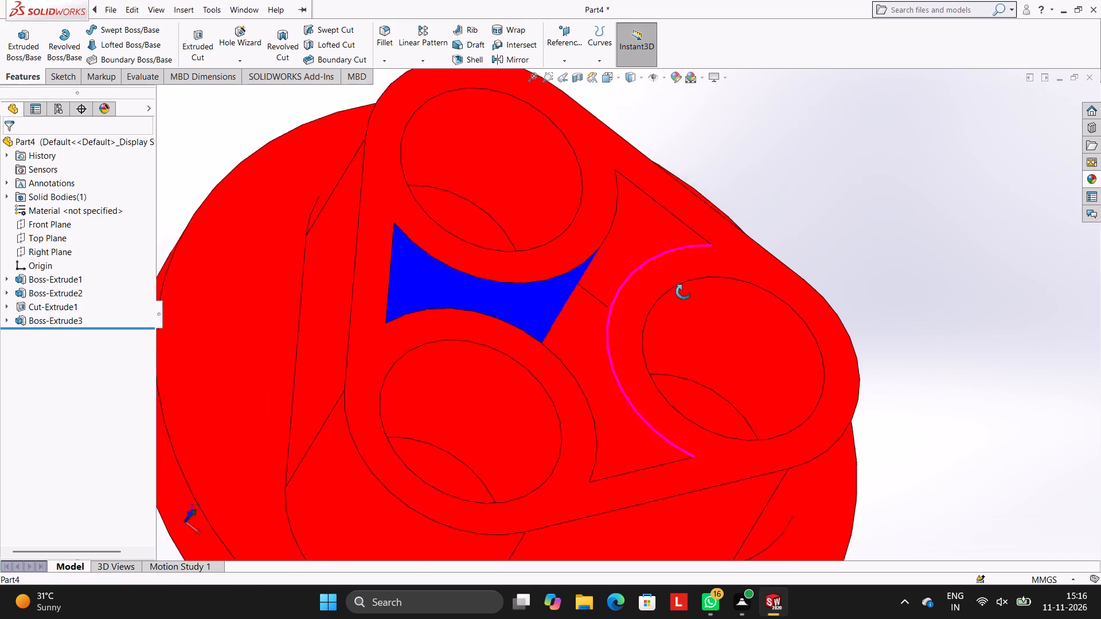
{"action": "middle_click_drag", "start_coordinate": [684, 292], "coordinate": [707, 316]}
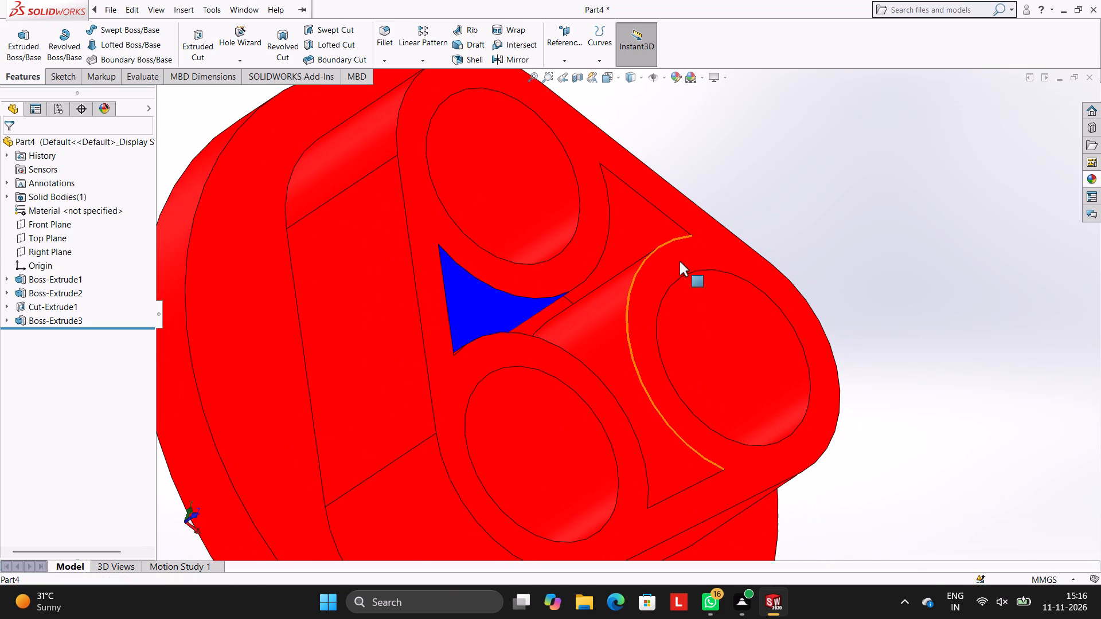
{"action": "middle_click_drag", "start_coordinate": [643, 255], "coordinate": [659, 266]}
{"action": "scroll", "coordinate": [659, 331], "scroll_direction": "down", "scroll_amount": 3}
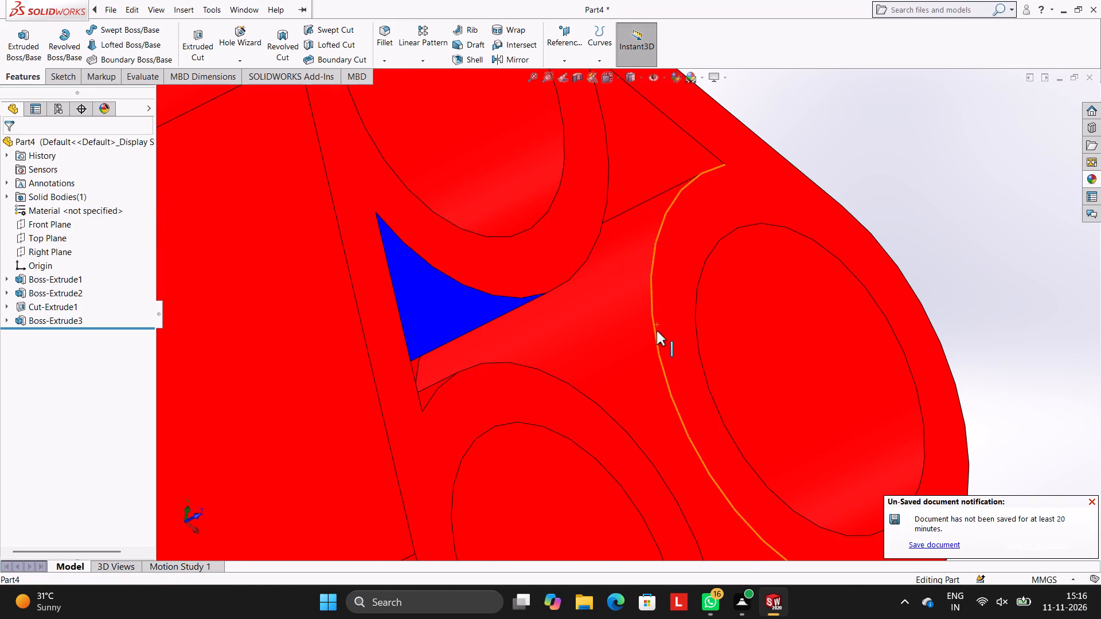
{"action": "left_click", "coordinate": [1095, 177]}
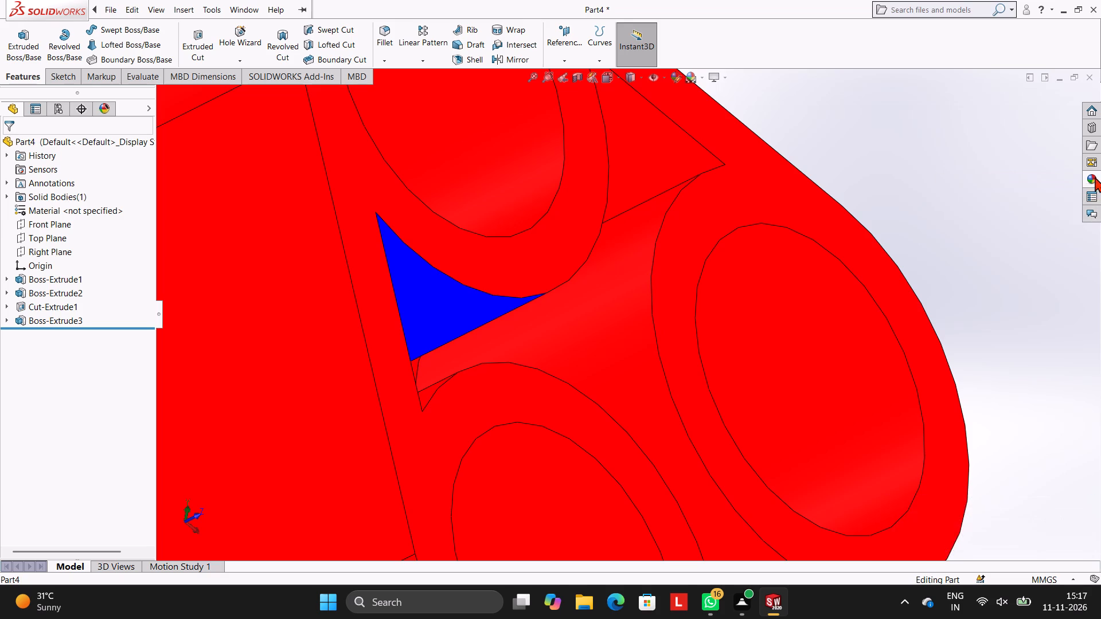
{"action": "left_click_drag", "start_coordinate": [991, 385], "coordinate": [631, 307]}
{"action": "left_click", "coordinate": [631, 307]}
Apply the Blue LED appearance to the bottom ring's curved outer wall facing the central pocket.
{"action": "scroll", "coordinate": [766, 258], "scroll_direction": "up", "scroll_amount": 3}
{"action": "middle_click_drag", "start_coordinate": [773, 253], "coordinate": [676, 268]}
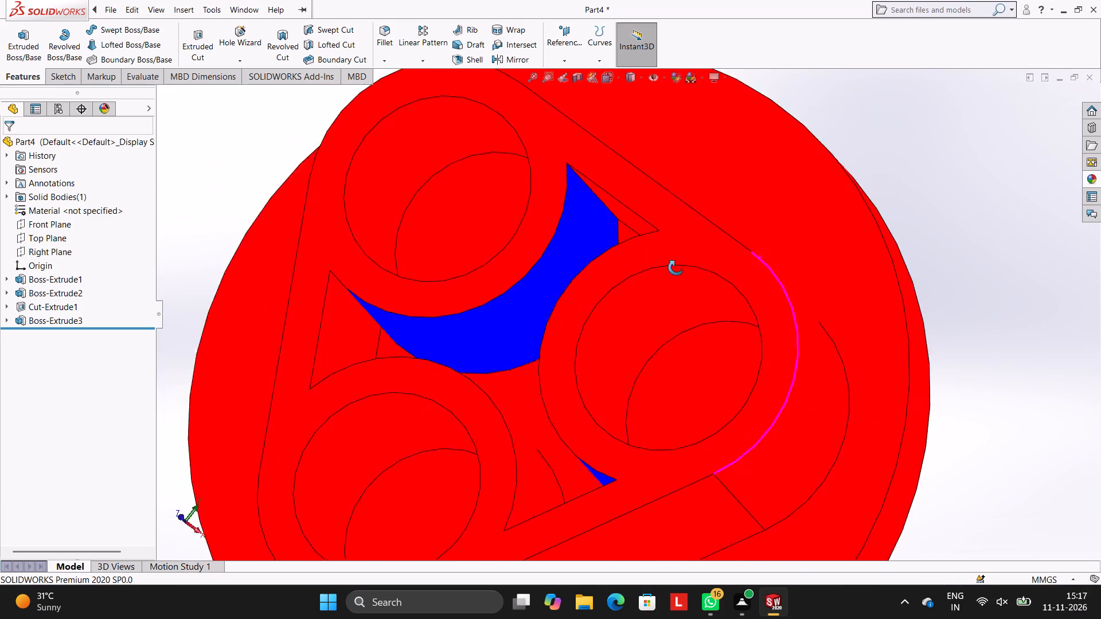
{"action": "middle_click_drag", "start_coordinate": [676, 268], "coordinate": [652, 285]}
{"action": "scroll", "coordinate": [631, 312], "scroll_direction": "down", "scroll_amount": 2}
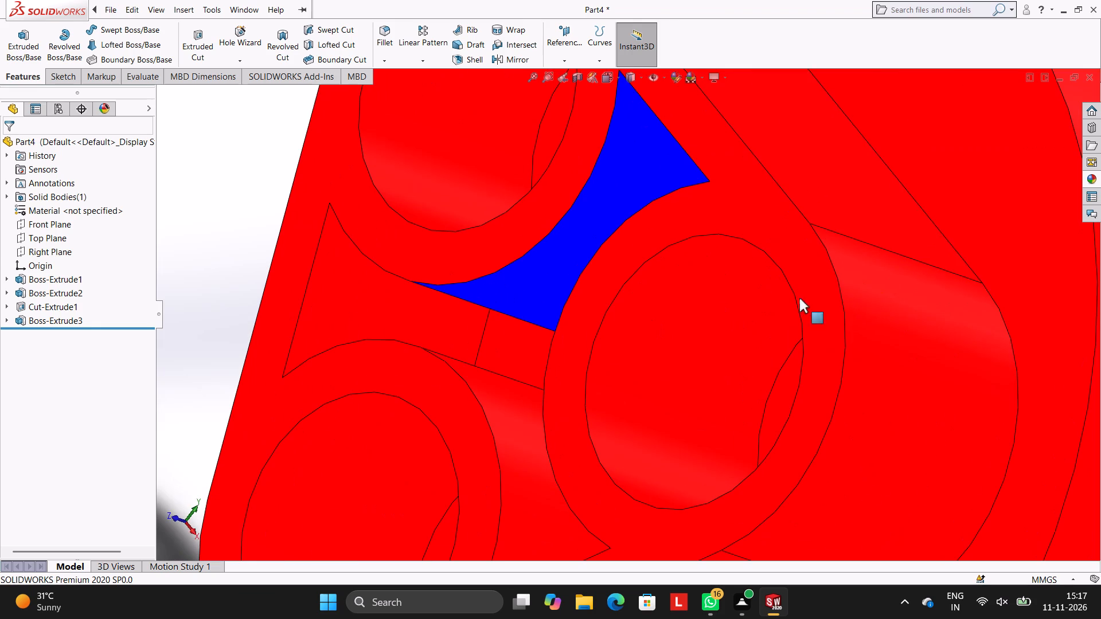
{"action": "left_click", "coordinate": [1095, 175]}
{"action": "left_click_drag", "start_coordinate": [973, 401], "coordinate": [512, 383]}
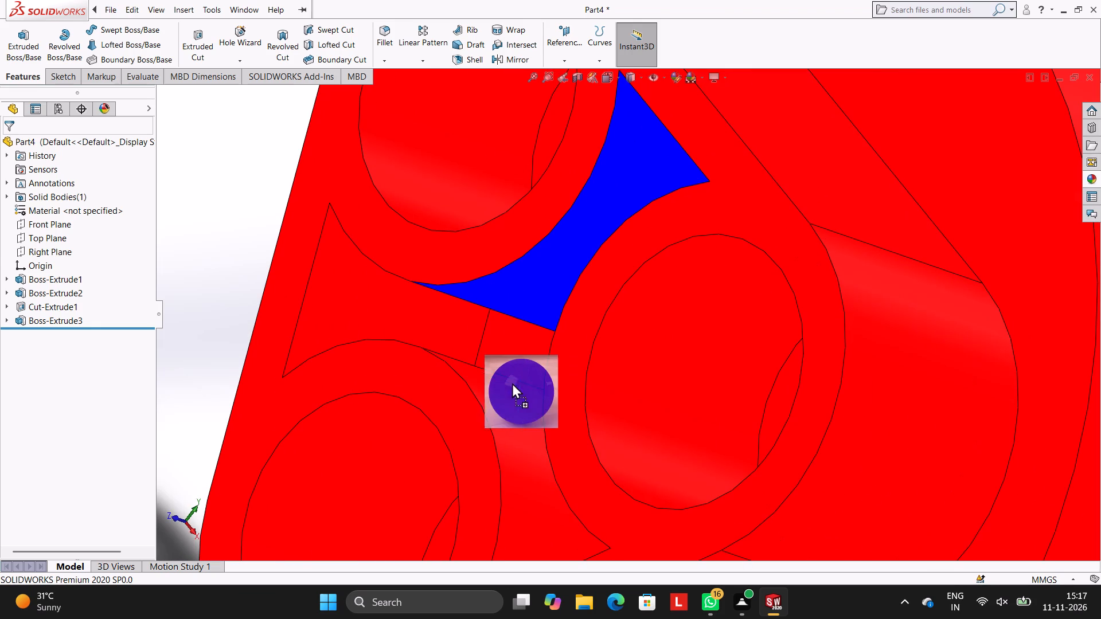
{"action": "left_click_drag", "start_coordinate": [512, 383], "coordinate": [490, 381]}
{"action": "left_click", "coordinate": [490, 381]}
Colour the pocket's flat side wall between the upper-left and bottom rings with the Blue LED appearance.
{"action": "scroll", "coordinate": [602, 301], "scroll_direction": "up", "scroll_amount": 4}
{"action": "middle_click_drag", "start_coordinate": [641, 302], "coordinate": [669, 302]}
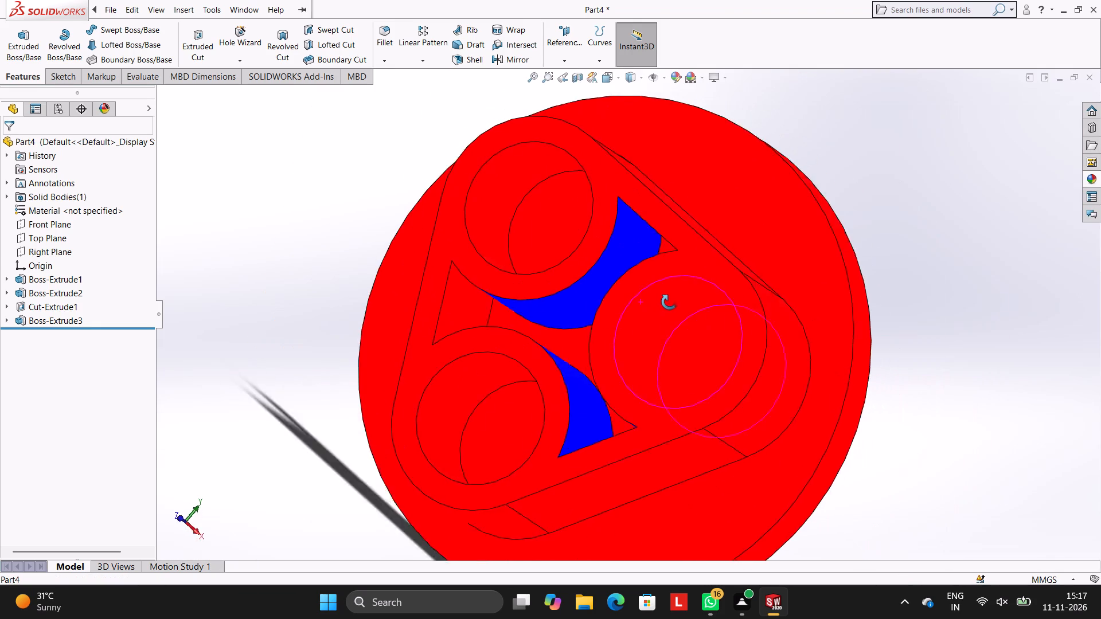
{"action": "middle_click_drag", "start_coordinate": [669, 302], "coordinate": [657, 273]}
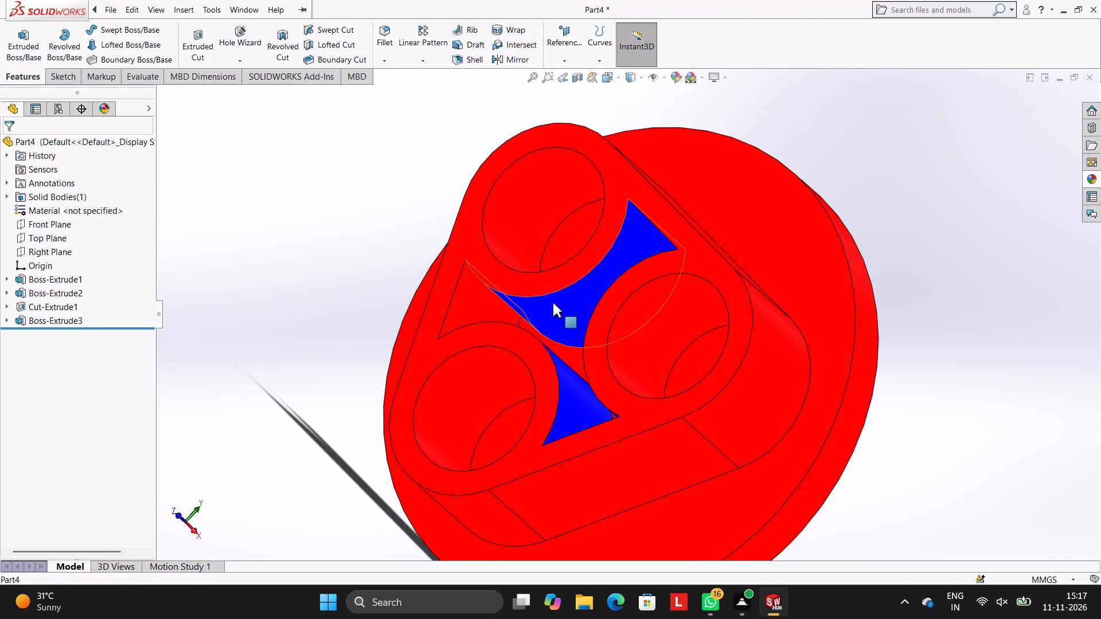
{"action": "scroll", "coordinate": [553, 303], "scroll_direction": "down", "scroll_amount": 2}
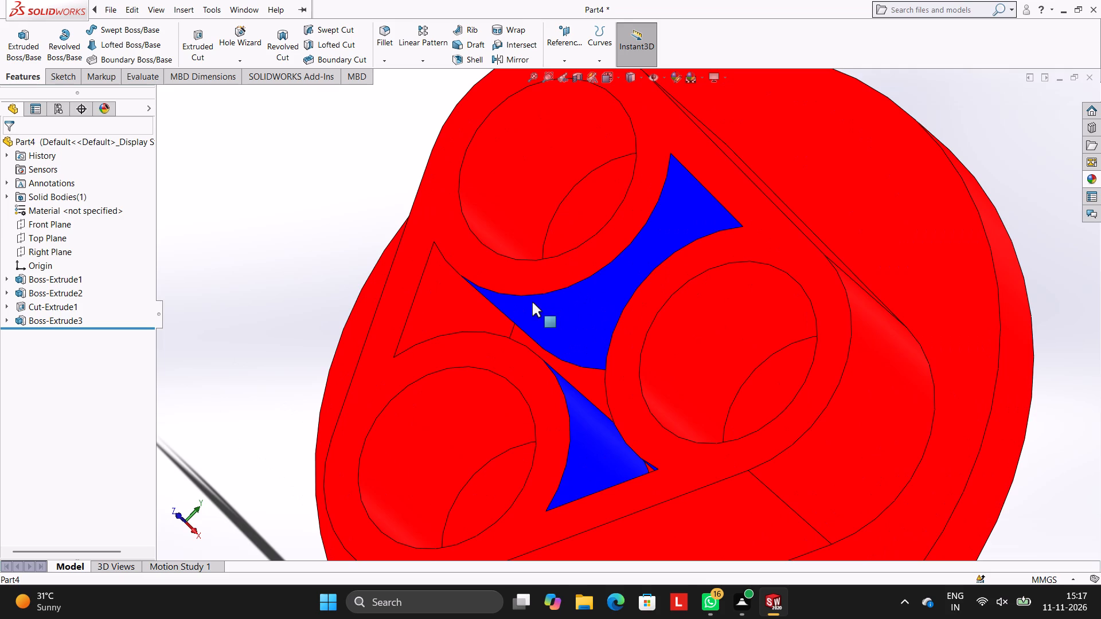
{"action": "left_click", "coordinate": [1094, 178]}
{"action": "left_click_drag", "start_coordinate": [974, 395], "coordinate": [433, 291]}
{"action": "left_click", "coordinate": [431, 291]}
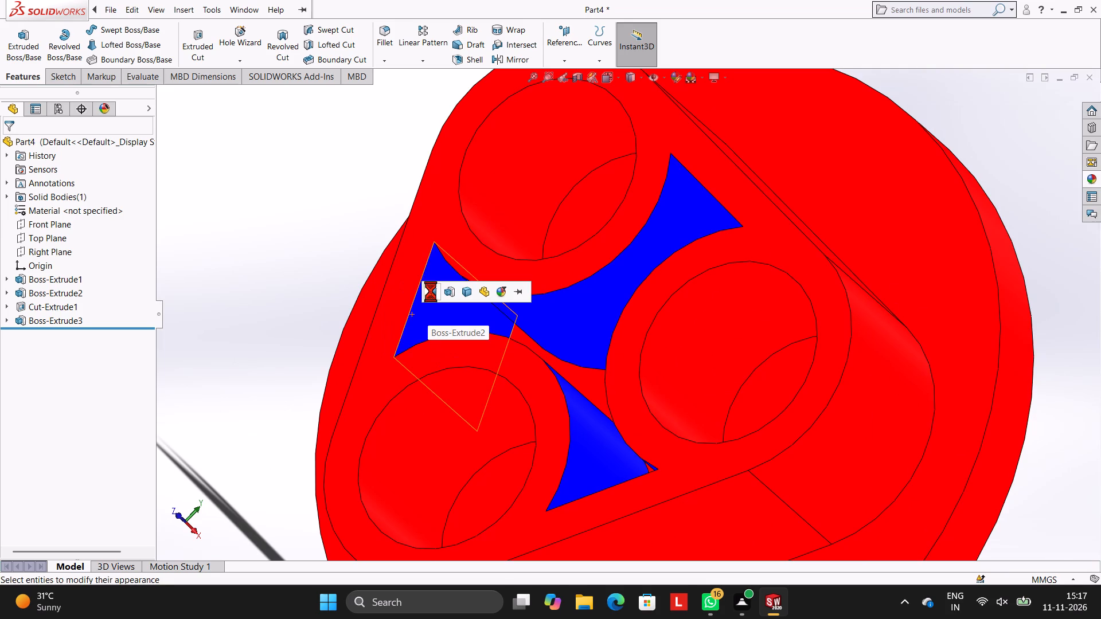
Colour the pocket's flat side wall between the upper-left and right rings with the Blue LED appearance.
{"action": "middle_click_drag", "start_coordinate": [676, 300], "coordinate": [729, 259]}
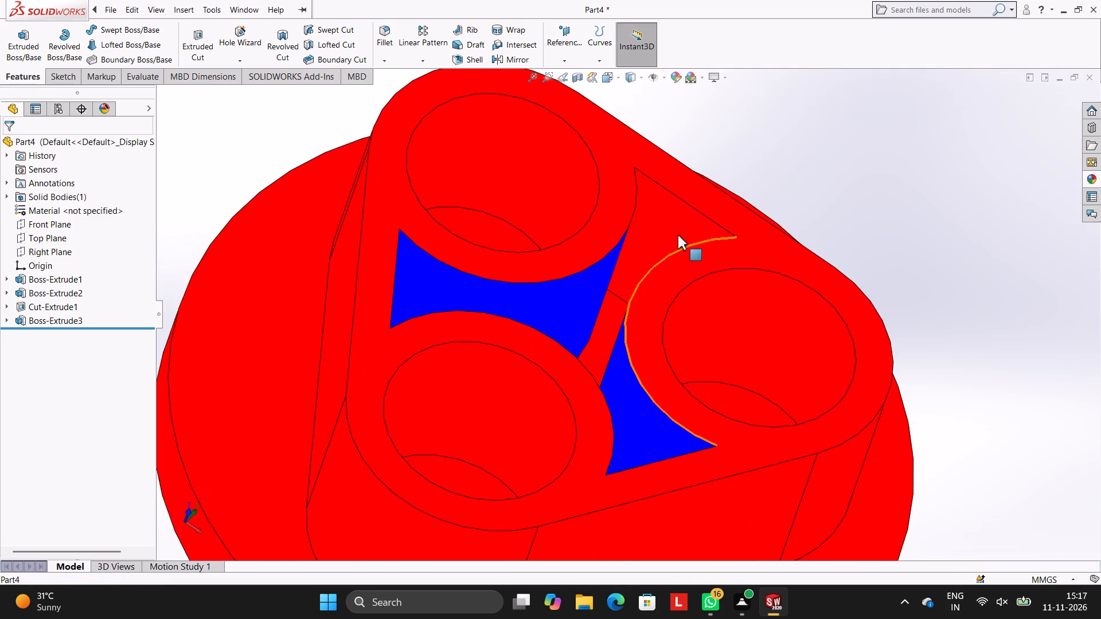
{"action": "scroll", "coordinate": [678, 235], "scroll_direction": "down", "scroll_amount": 1}
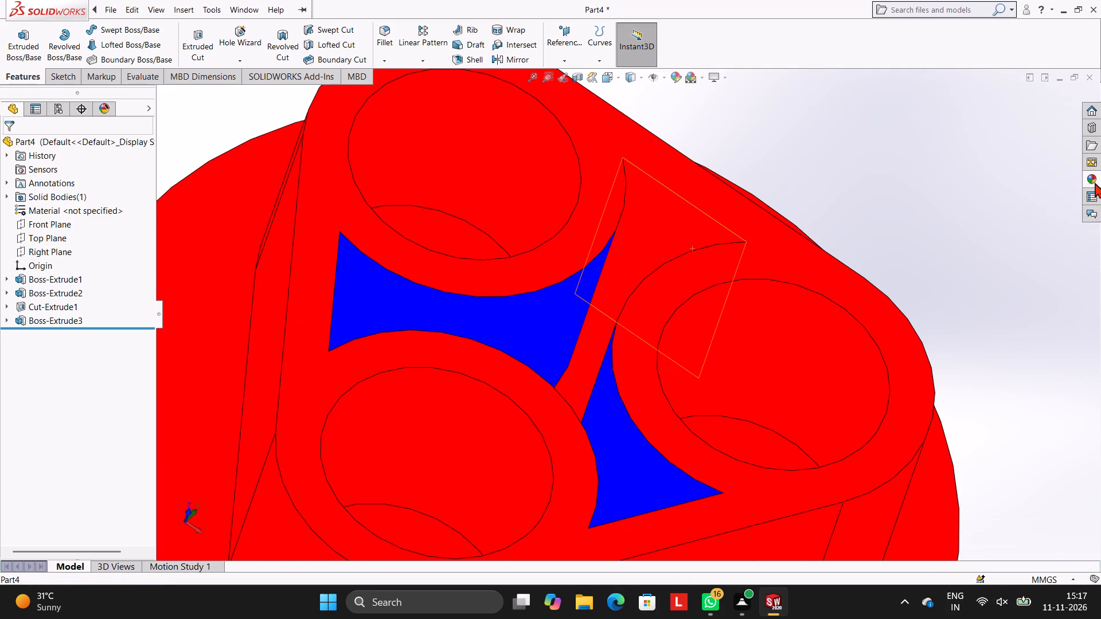
{"action": "left_click", "coordinate": [1095, 182]}
{"action": "left_click_drag", "start_coordinate": [992, 399], "coordinate": [670, 216]}
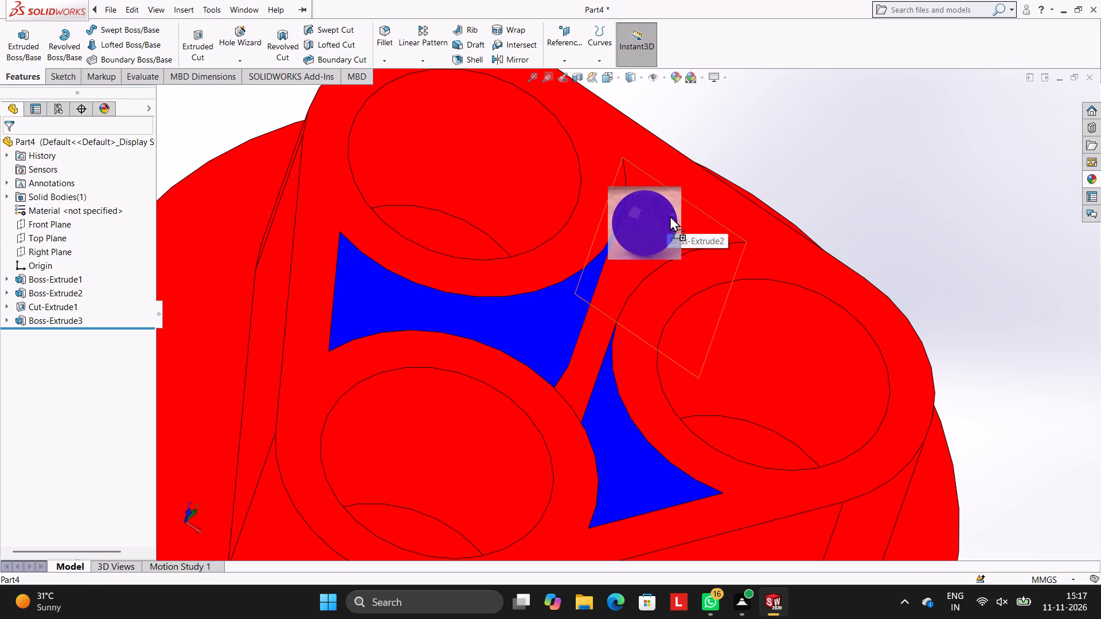
{"action": "left_click_drag", "start_coordinate": [670, 216], "coordinate": [671, 216]}
{"action": "left_click", "coordinate": [671, 216]}
Apply the Blue LED appearance to the floor face of the central pocket between the three rings.
{"action": "scroll", "coordinate": [575, 379], "scroll_direction": "down", "scroll_amount": 3}
{"action": "scroll", "coordinate": [622, 330], "scroll_direction": "down", "scroll_amount": 3}
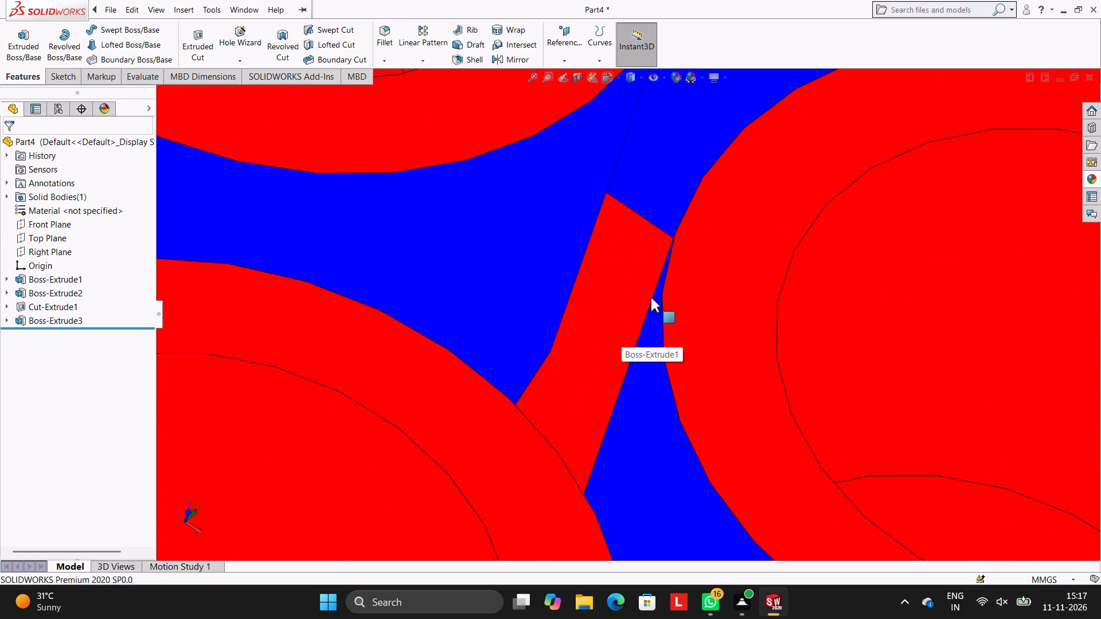
{"action": "scroll", "coordinate": [653, 296], "scroll_direction": "down", "scroll_amount": 3}
{"action": "left_click", "coordinate": [1094, 177]}
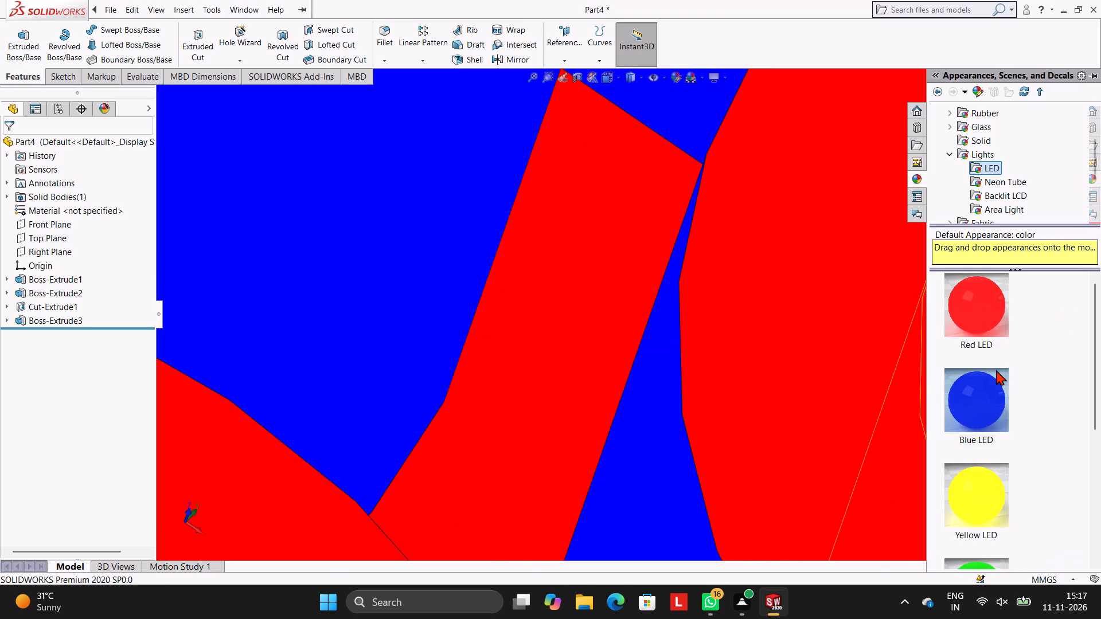
{"action": "left_click_drag", "start_coordinate": [992, 392], "coordinate": [573, 284]}
{"action": "left_click", "coordinate": [573, 284]}
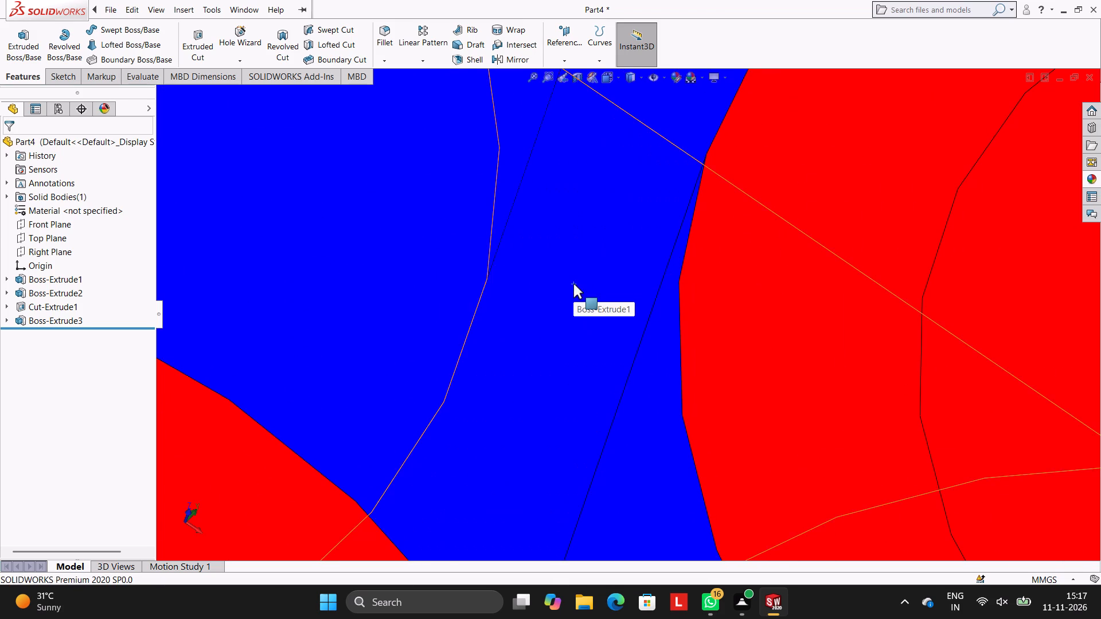
Apply the Yellow LED appearance to the floor faces inside the right and upper-left ring holes.
{"action": "scroll", "coordinate": [573, 284], "scroll_direction": "up", "scroll_amount": 10}
{"action": "middle_click_drag", "start_coordinate": [778, 281], "coordinate": [767, 419]}
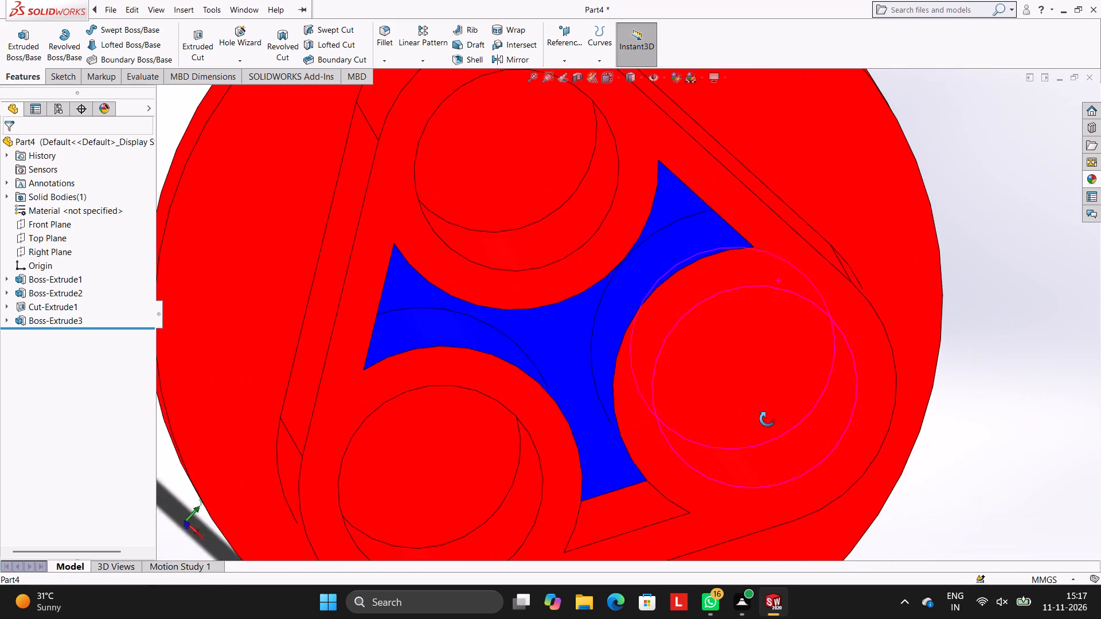
{"action": "middle_click_drag", "start_coordinate": [767, 419], "coordinate": [753, 336]}
{"action": "scroll", "coordinate": [712, 364], "scroll_direction": "up", "scroll_amount": 3}
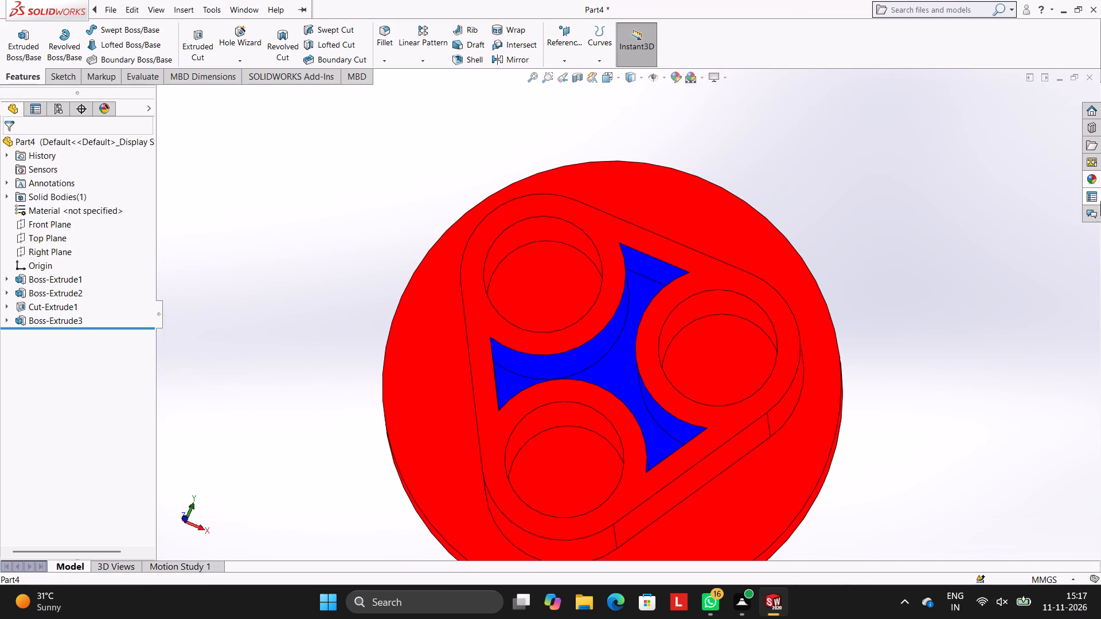
{"action": "left_click", "coordinate": [1096, 179]}
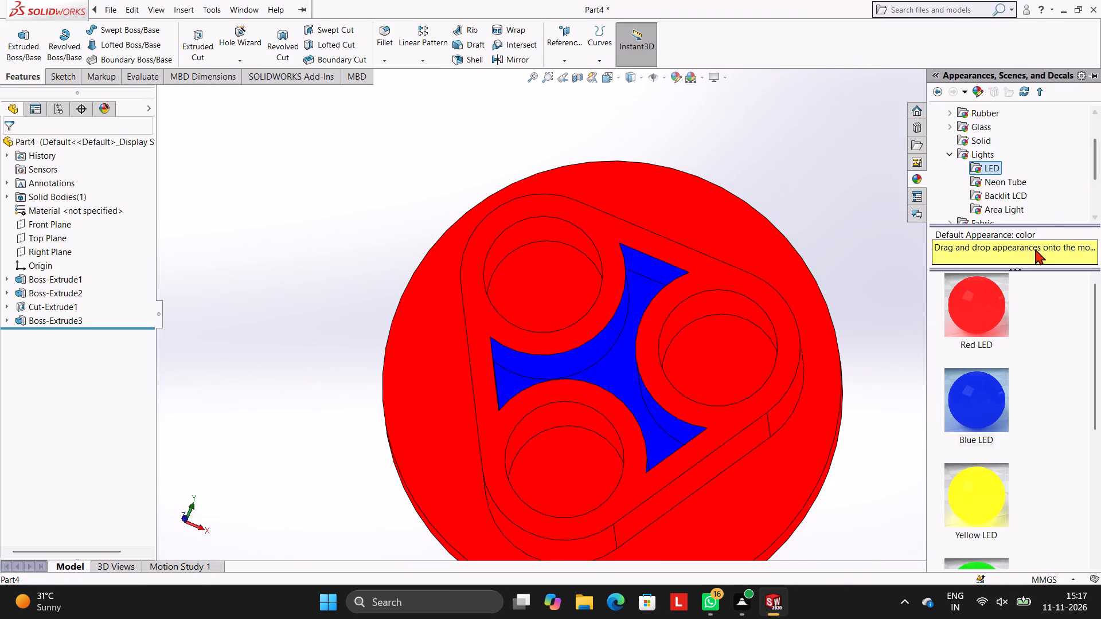
{"action": "left_click_drag", "start_coordinate": [995, 497], "coordinate": [735, 347]}
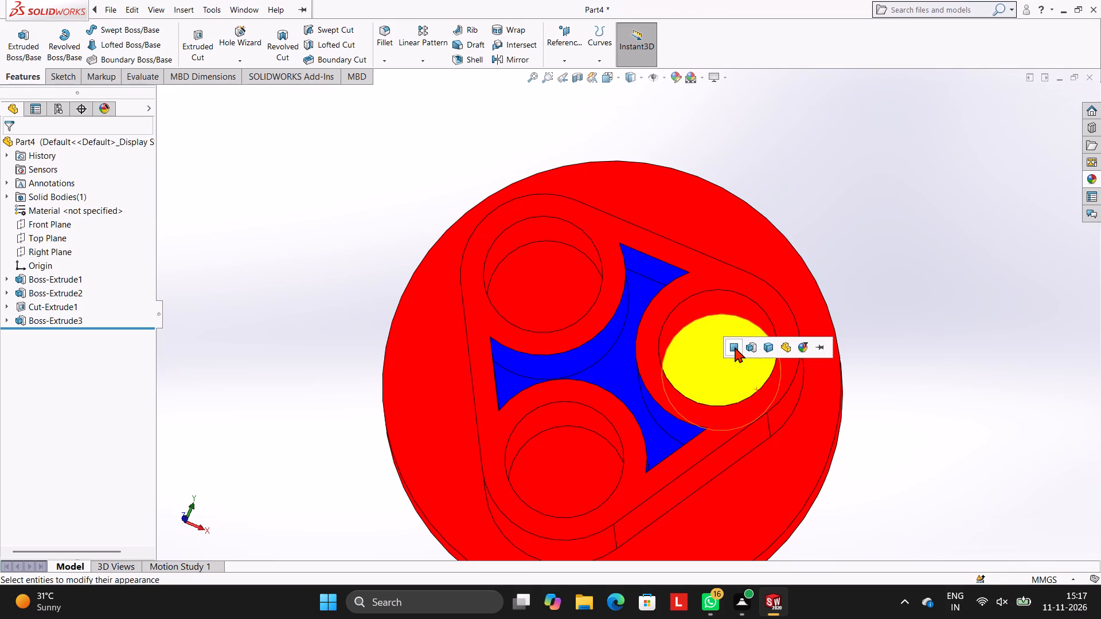
{"action": "left_click", "coordinate": [735, 347]}
{"action": "left_click", "coordinate": [1089, 174]}
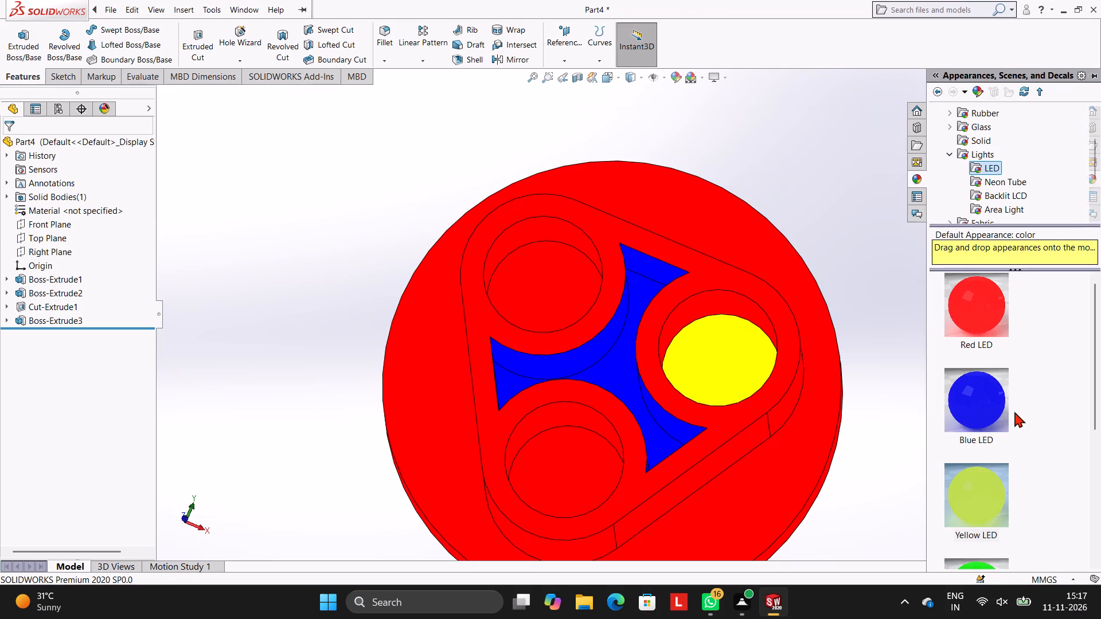
{"action": "left_click_drag", "start_coordinate": [989, 472], "coordinate": [555, 247]}
{"action": "left_click", "coordinate": [555, 247]}
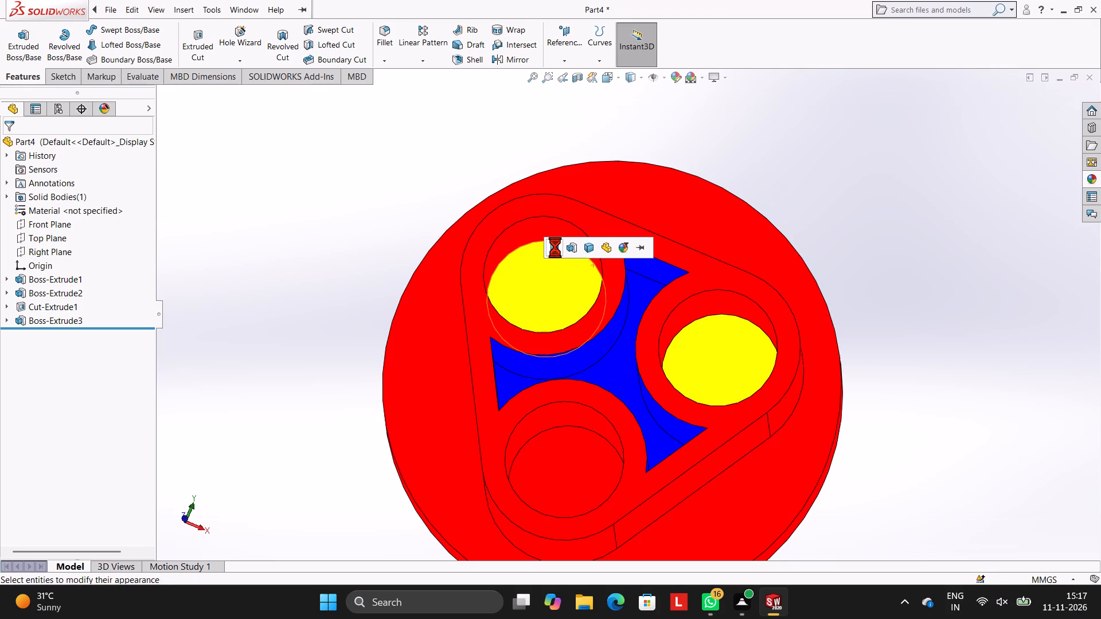
Apply the Yellow LED appearance to the floor face inside the bottom ring hole.
{"action": "left_click", "coordinate": [1094, 181]}
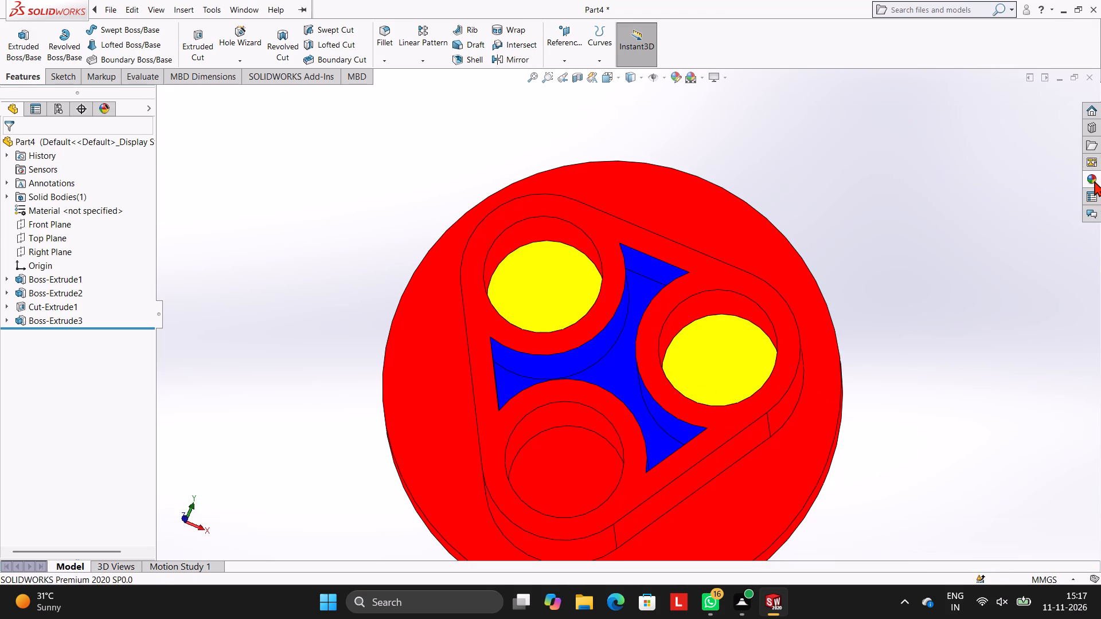
{"action": "left_click_drag", "start_coordinate": [975, 481], "coordinate": [589, 445]}
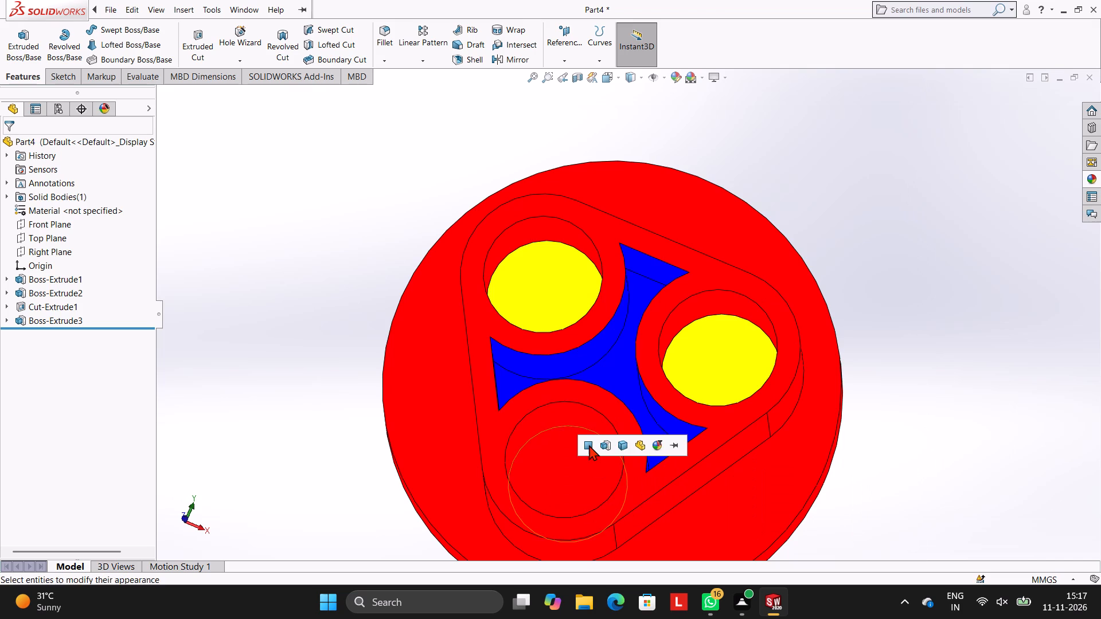
{"action": "left_click", "coordinate": [589, 445]}
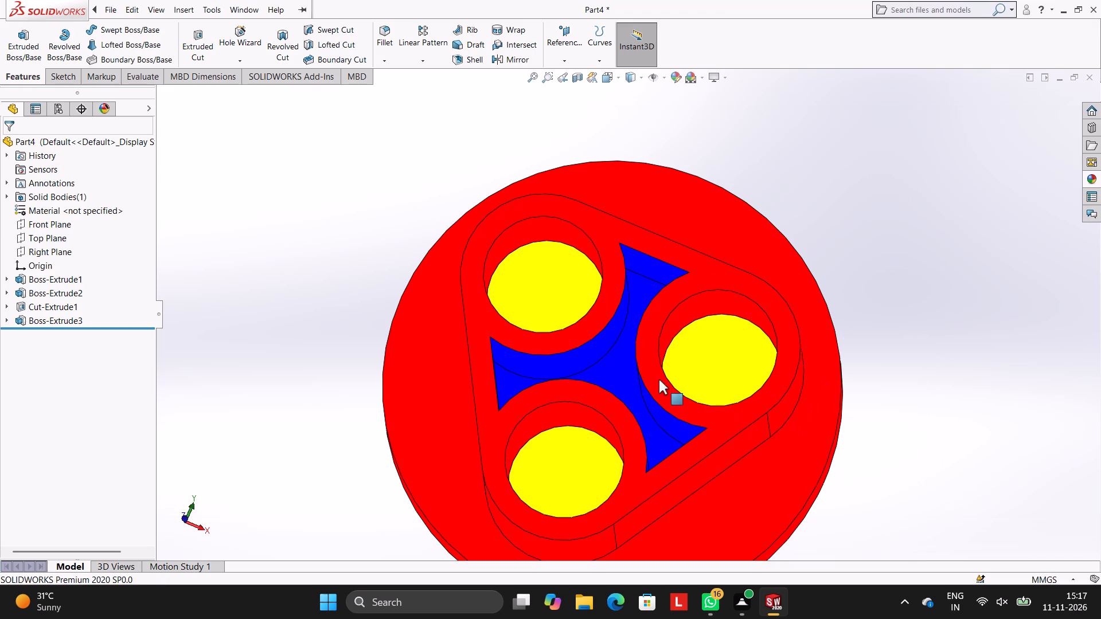
Apply the Green LED appearance to the disc's front face around the three-ring boss.
{"action": "middle_click_drag", "start_coordinate": [648, 342], "coordinate": [708, 328]}
{"action": "scroll", "coordinate": [639, 373], "scroll_direction": "up", "scroll_amount": 3}
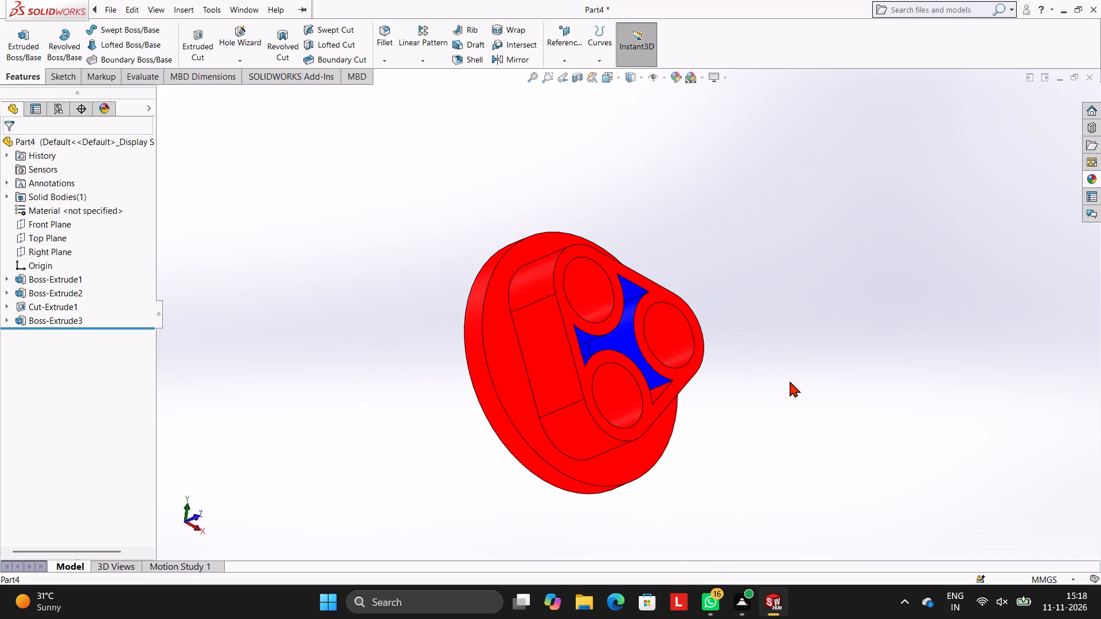
{"action": "left_click", "coordinate": [1094, 175]}
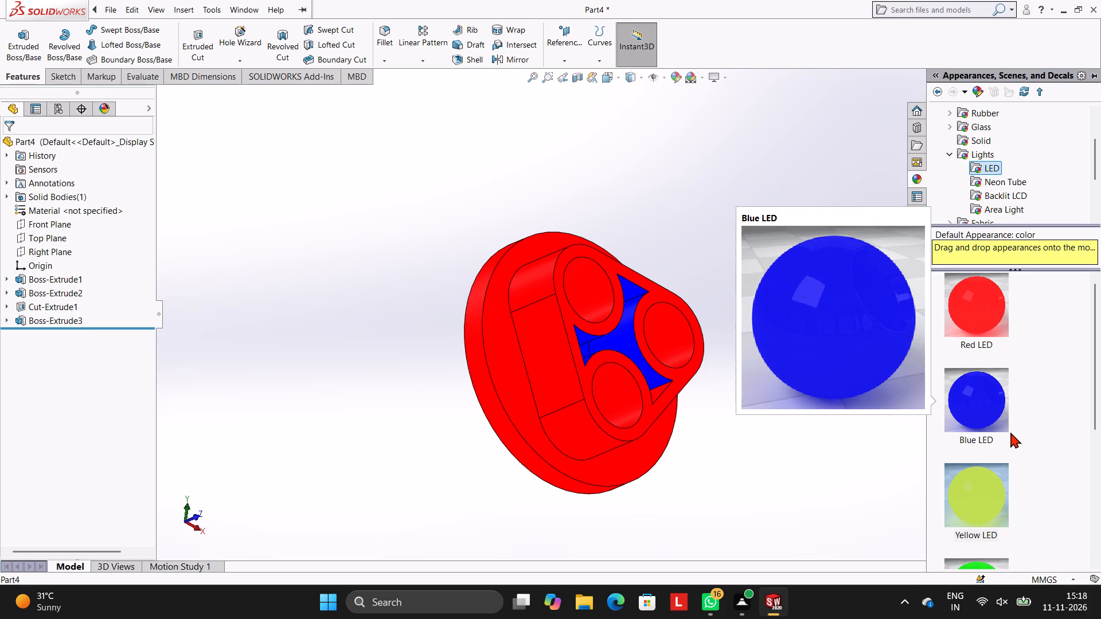
{"action": "scroll", "coordinate": [990, 431], "scroll_direction": "down", "scroll_amount": 1}
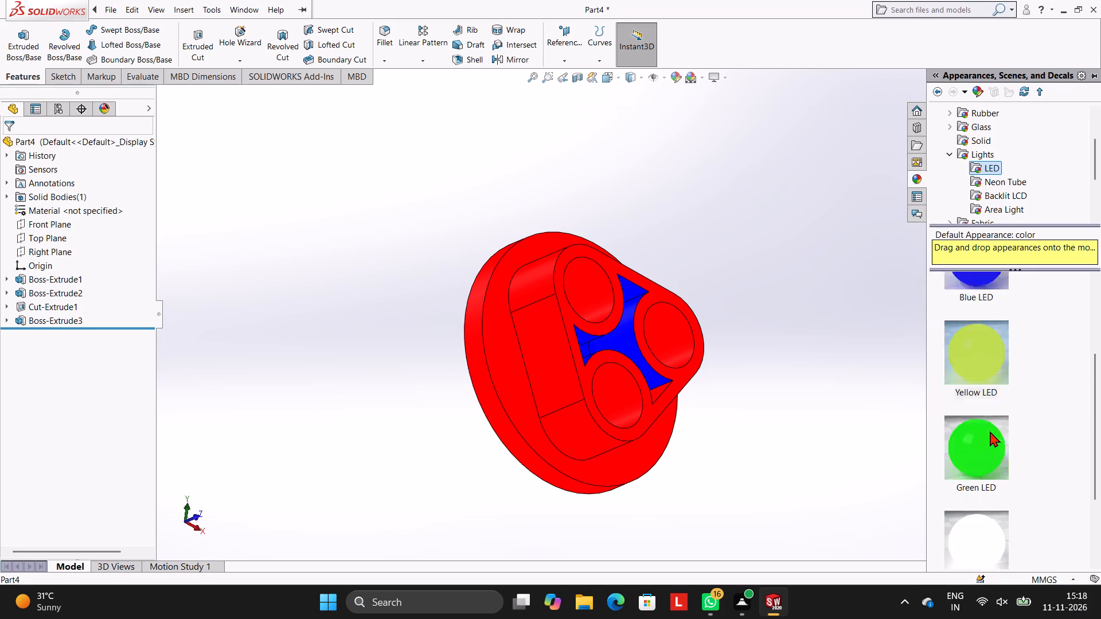
{"action": "scroll", "coordinate": [990, 431], "scroll_direction": "down", "scroll_amount": 2}
{"action": "left_click_drag", "start_coordinate": [987, 347], "coordinate": [497, 368]}
{"action": "left_click", "coordinate": [497, 368]}
Apply the Green LED appearance to the disc's outer cylindrical rim face.
{"action": "middle_click_drag", "start_coordinate": [822, 312], "coordinate": [862, 285]}
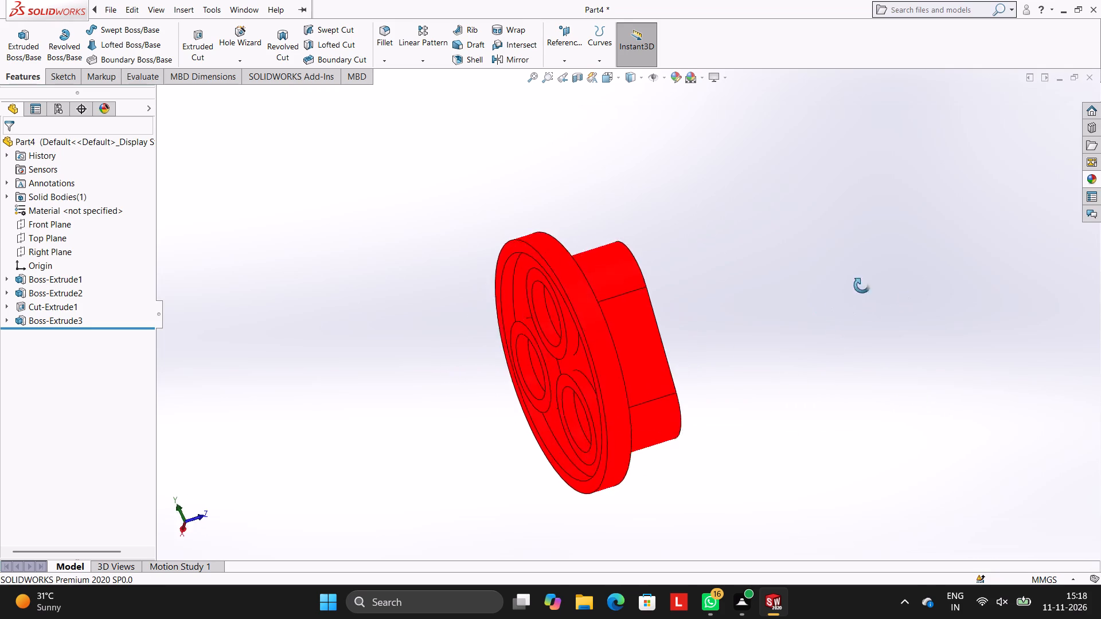
{"action": "middle_click_drag", "start_coordinate": [862, 285], "coordinate": [888, 281]}
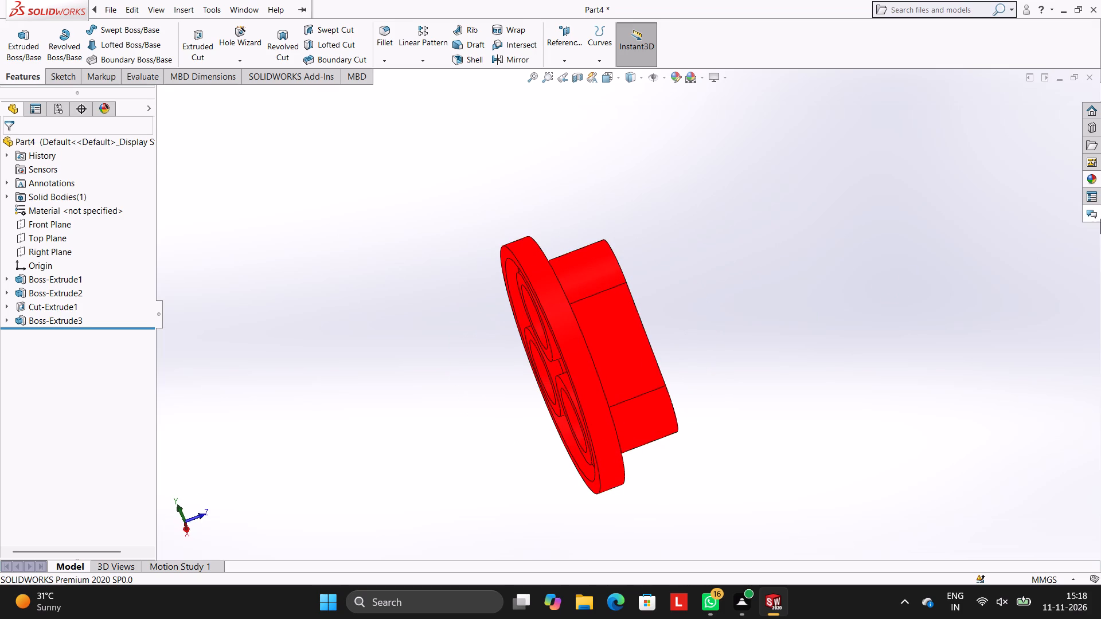
{"action": "left_click", "coordinate": [1094, 185]}
{"action": "left_click_drag", "start_coordinate": [986, 329], "coordinate": [572, 337]}
{"action": "left_click", "coordinate": [572, 337]}
Apply the Blue LED appearance to the floor face of the back recess surrounding the three rings.
{"action": "middle_click_drag", "start_coordinate": [732, 314], "coordinate": [961, 445]}
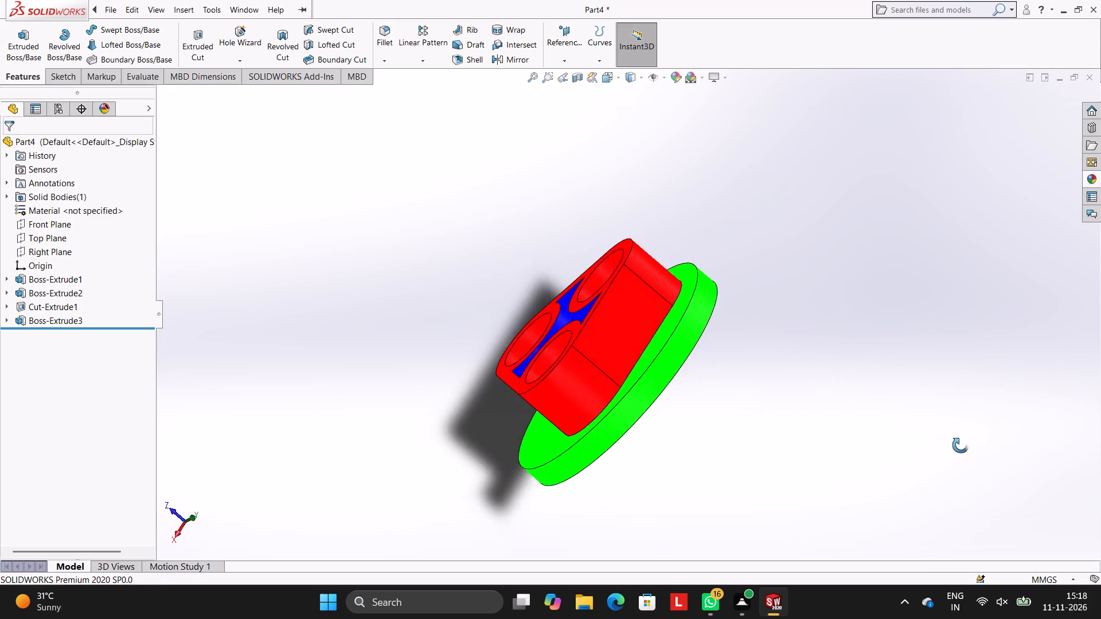
{"action": "middle_click_drag", "start_coordinate": [961, 445], "coordinate": [1020, 477]}
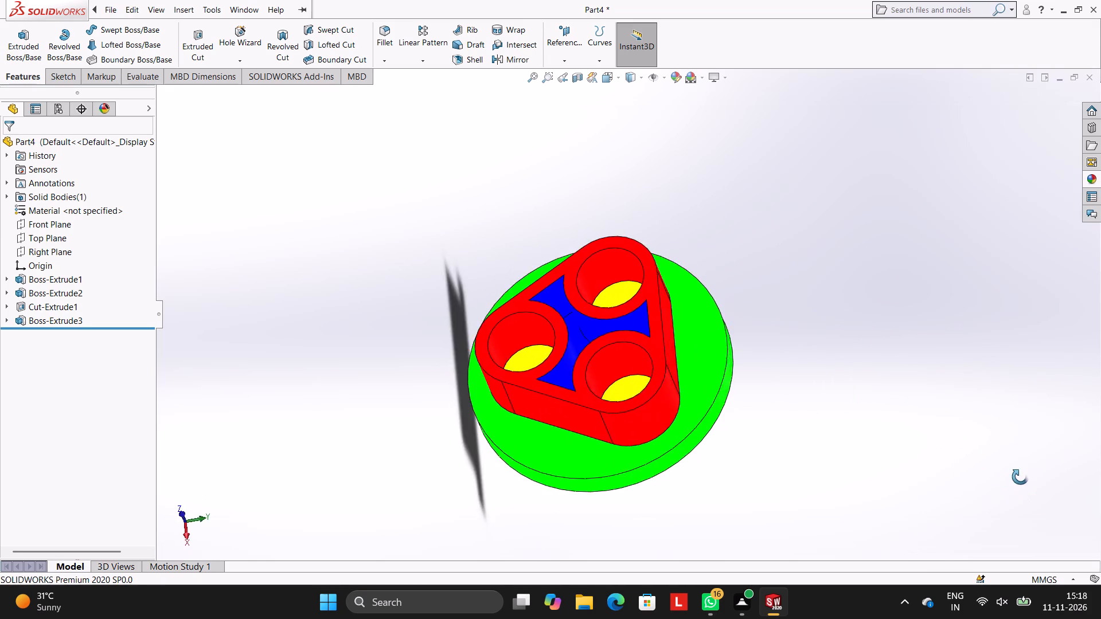
{"action": "middle_click_drag", "start_coordinate": [1020, 477], "coordinate": [890, 340]}
{"action": "scroll", "coordinate": [666, 320], "scroll_direction": "down", "scroll_amount": 1}
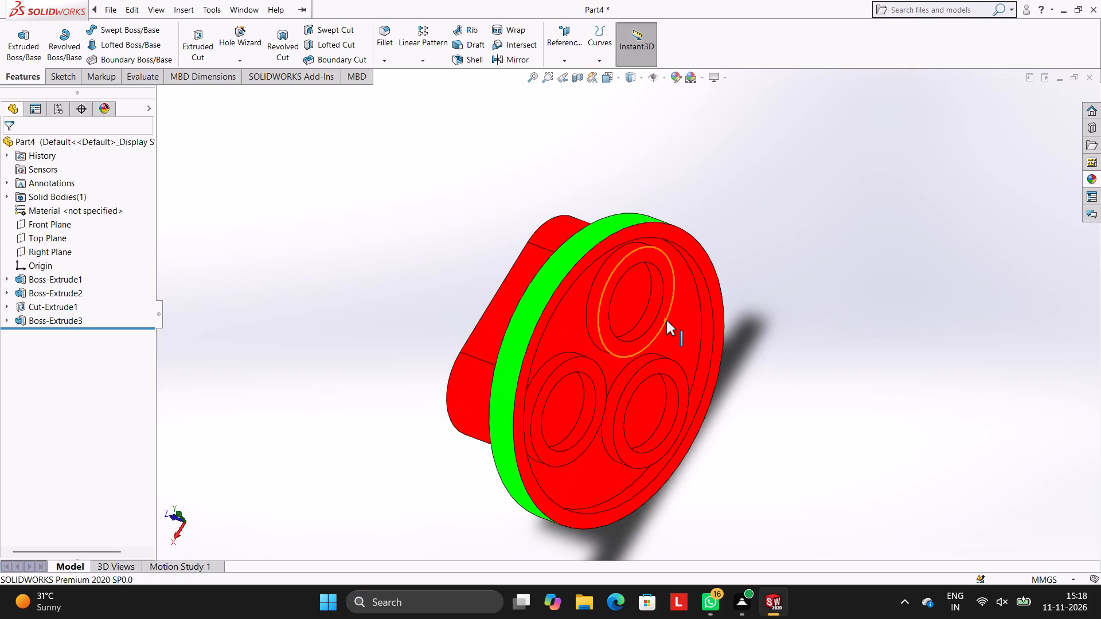
{"action": "left_click", "coordinate": [1095, 173]}
{"action": "scroll", "coordinate": [990, 440], "scroll_direction": "down", "scroll_amount": 2}
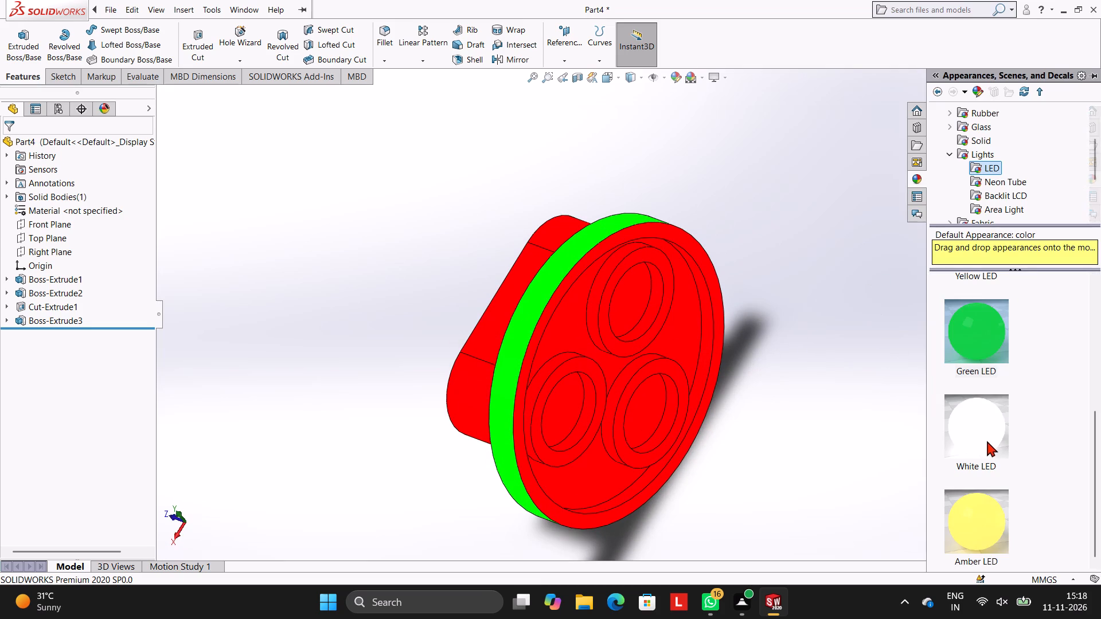
{"action": "scroll", "coordinate": [986, 401], "scroll_direction": "up", "scroll_amount": 1}
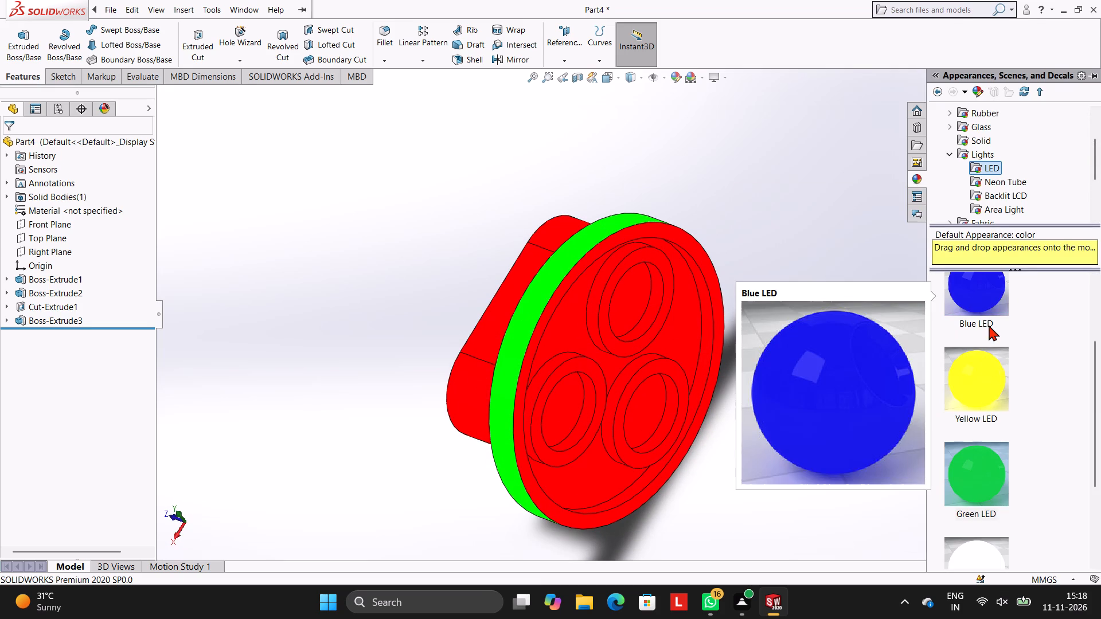
{"action": "left_click_drag", "start_coordinate": [987, 298], "coordinate": [676, 416]}
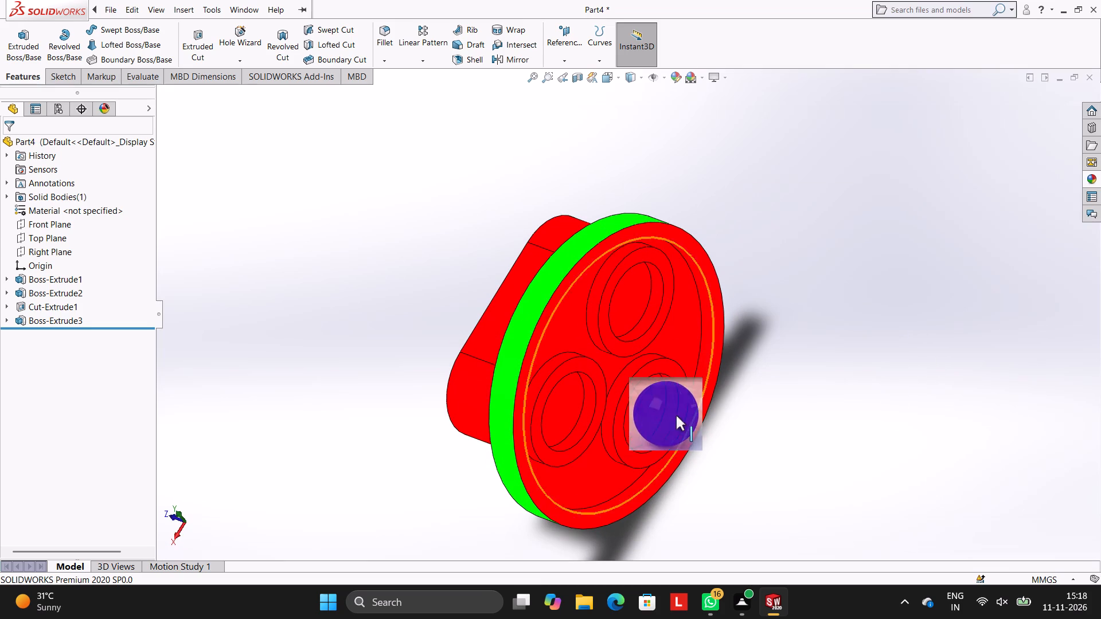
{"action": "left_click_drag", "start_coordinate": [676, 416], "coordinate": [634, 323]}
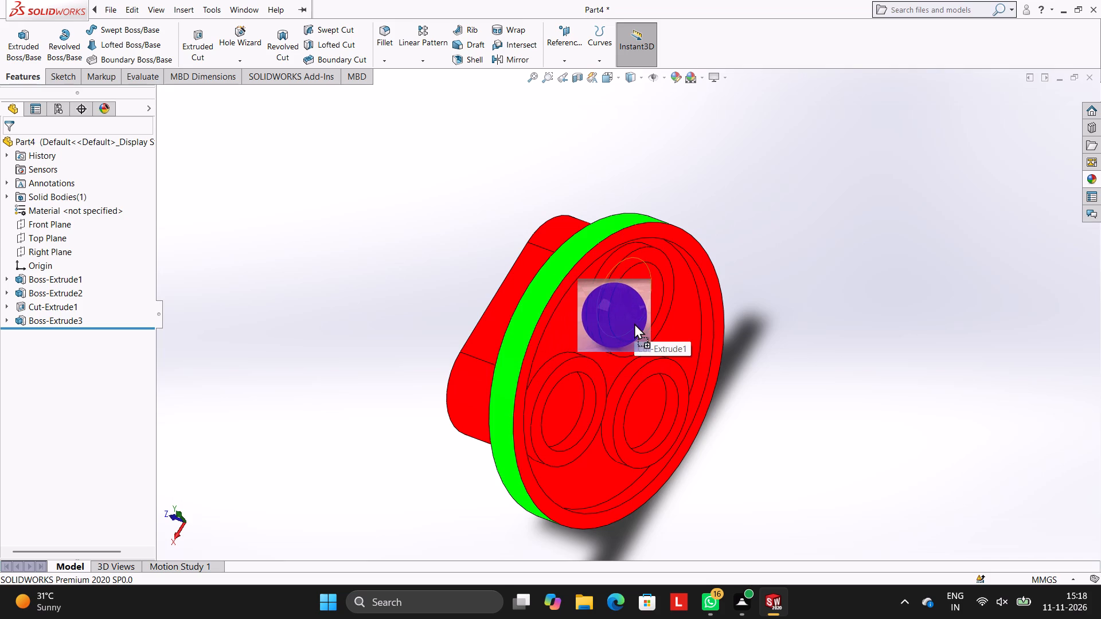
{"action": "left_click_drag", "start_coordinate": [634, 323], "coordinate": [588, 333]}
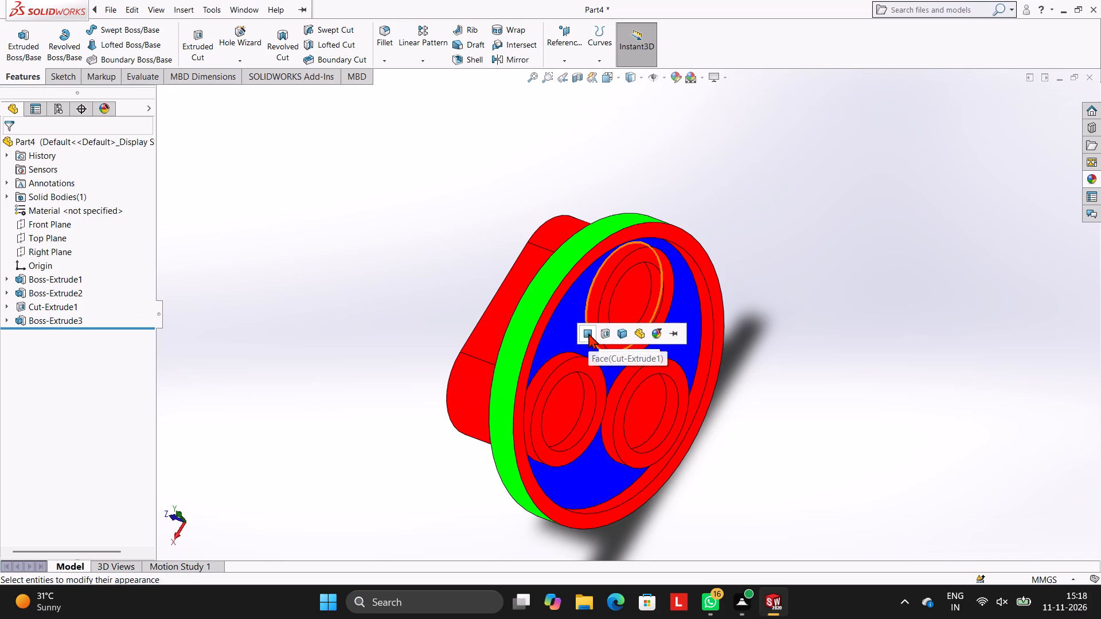
{"action": "left_click", "coordinate": [588, 333]}
Apply the Yellow LED appearance to the Cut-Extrude1 feature, picked on the floor inside the upper ring on the disc's back.
{"action": "middle_click_drag", "start_coordinate": [798, 421], "coordinate": [891, 399]}
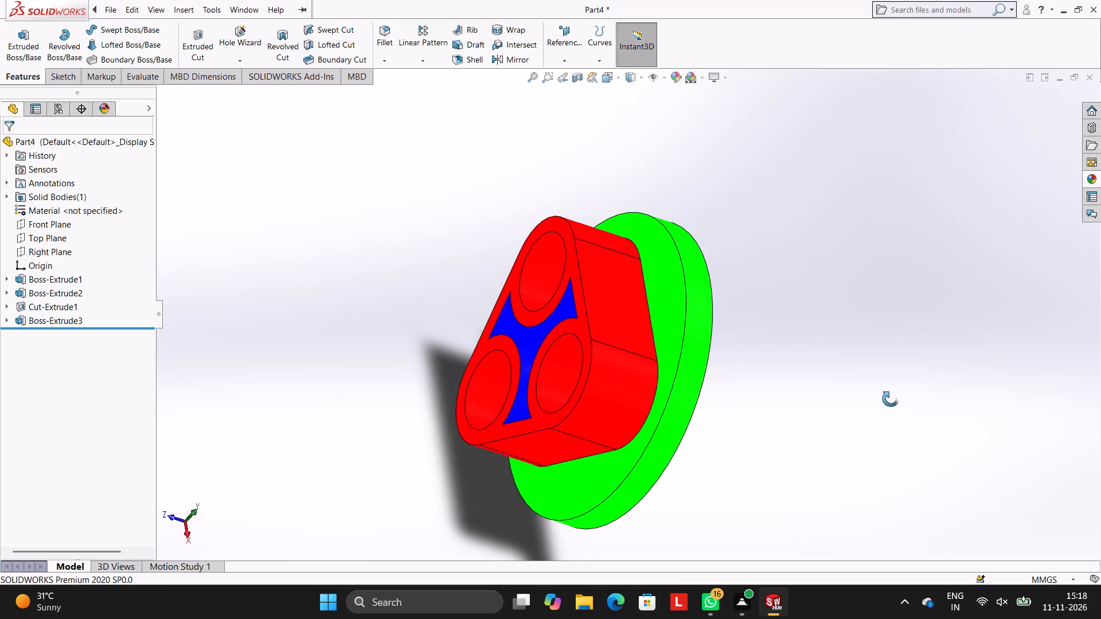
{"action": "middle_click_drag", "start_coordinate": [891, 399], "coordinate": [854, 400]}
{"action": "middle_click_drag", "start_coordinate": [782, 383], "coordinate": [721, 374]}
{"action": "left_click", "coordinate": [1097, 177]}
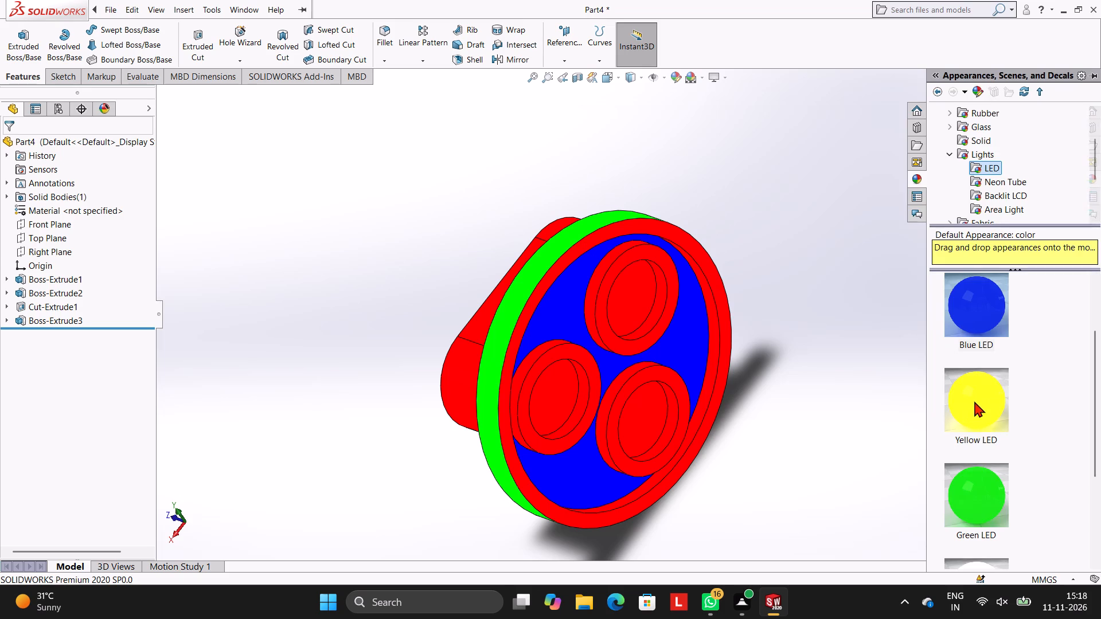
{"action": "left_click_drag", "start_coordinate": [977, 397], "coordinate": [628, 358]}
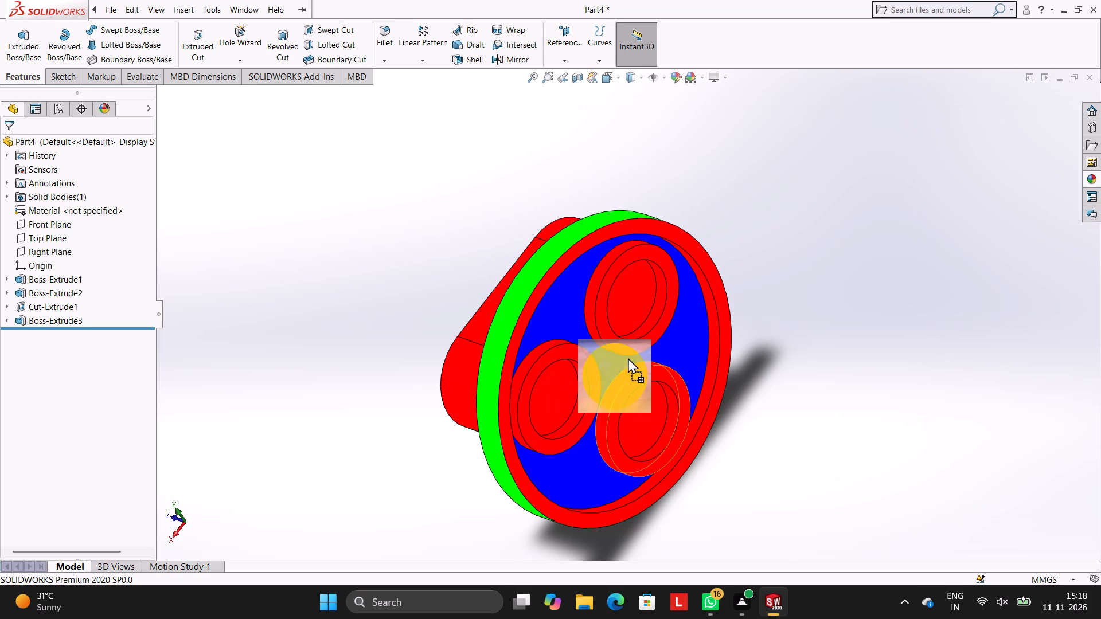
{"action": "left_click_drag", "start_coordinate": [628, 358], "coordinate": [637, 299]}
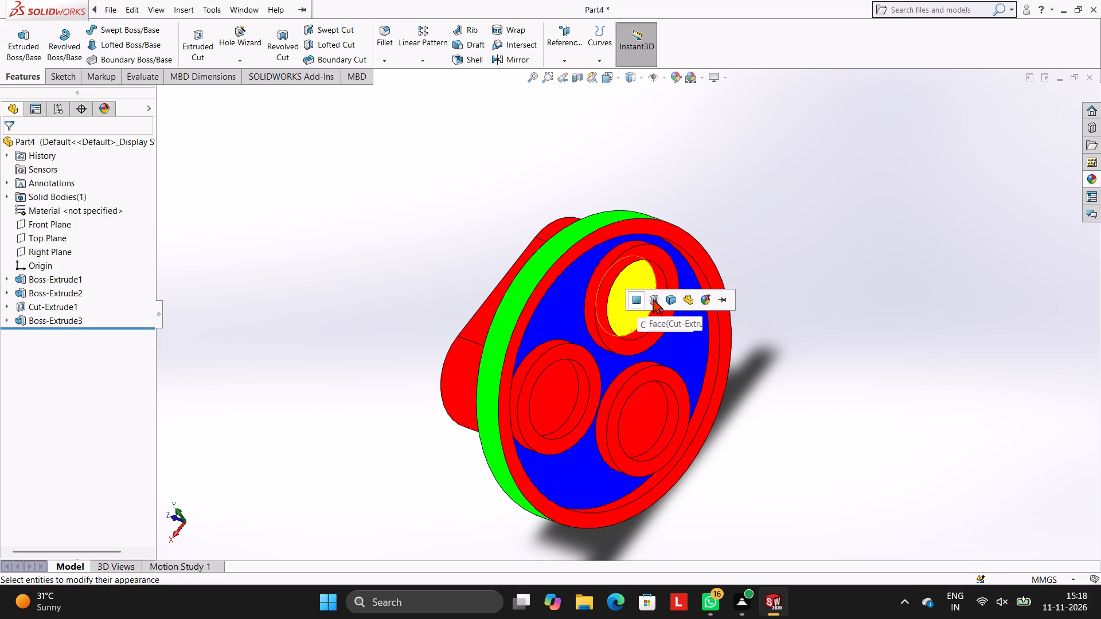
{"action": "left_click", "coordinate": [653, 298]}
Examine the face colours of the boss, pocket, hole floors and disc from several front and side angles.
{"action": "middle_click_drag", "start_coordinate": [861, 346], "coordinate": [943, 456]}
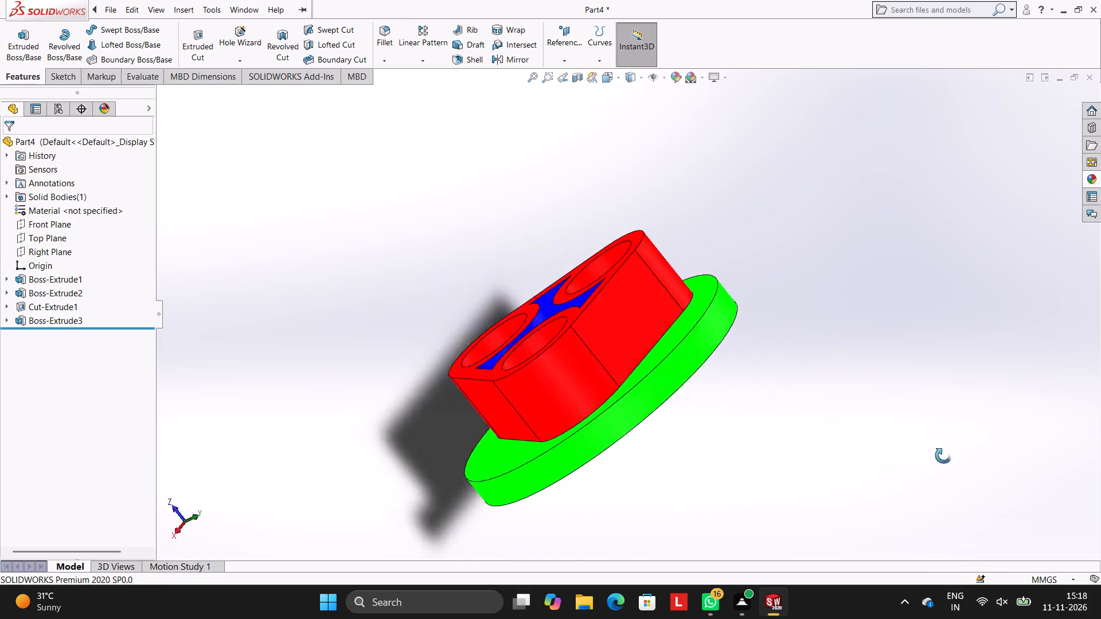
{"action": "middle_click_drag", "start_coordinate": [943, 456], "coordinate": [1020, 522]}
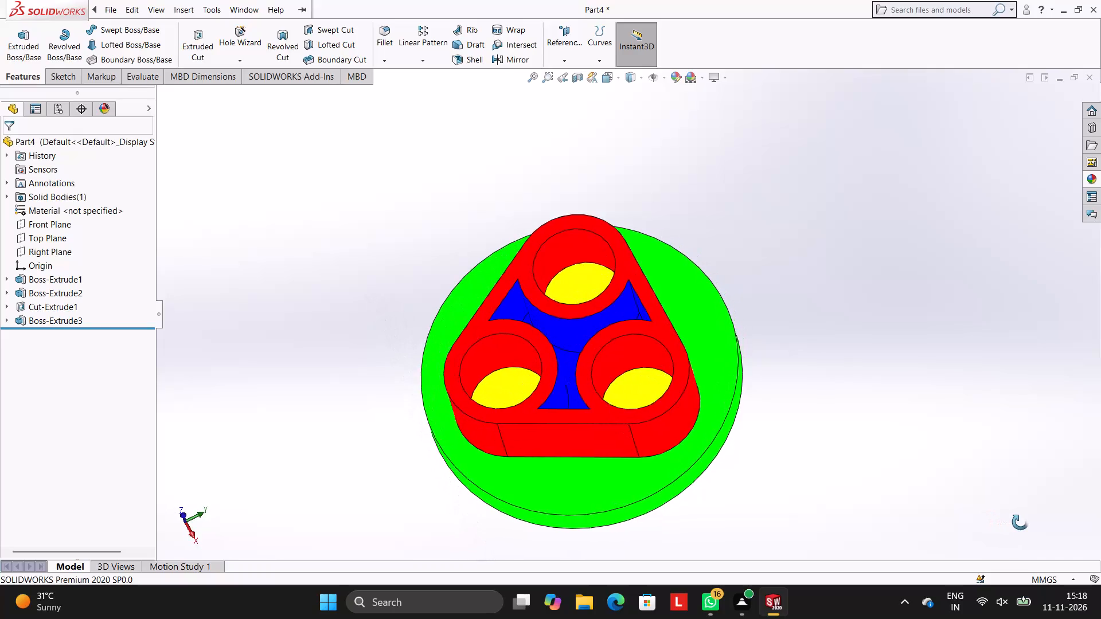
{"action": "middle_click_drag", "start_coordinate": [1020, 522], "coordinate": [1006, 503]}
{"action": "middle_click_drag", "start_coordinate": [825, 337], "coordinate": [888, 405]}
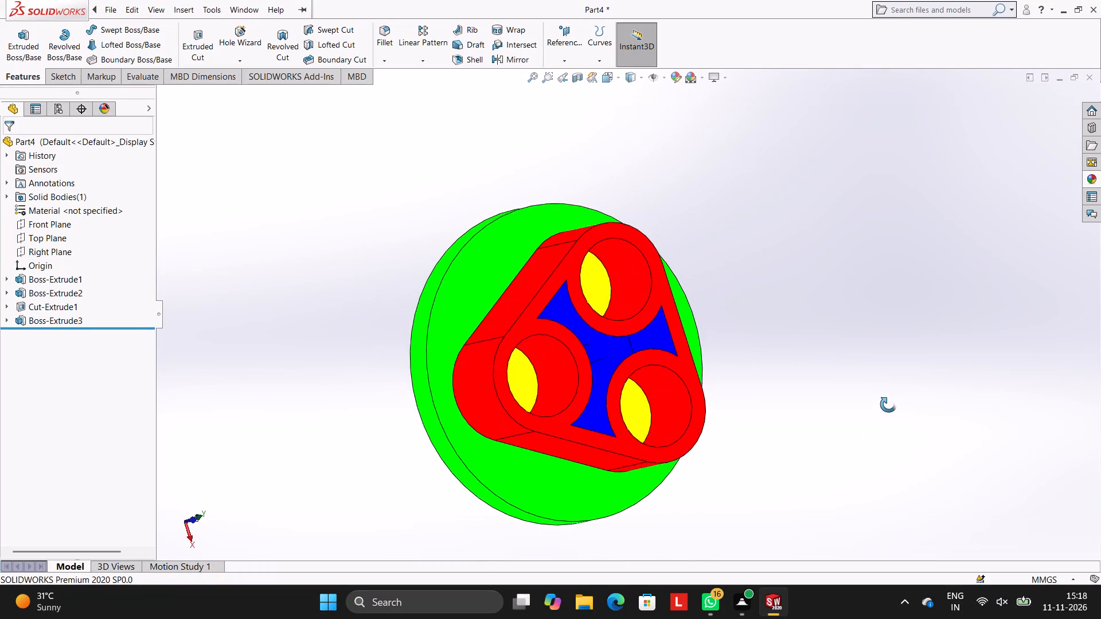
{"action": "middle_click_drag", "start_coordinate": [888, 405], "coordinate": [857, 395]}
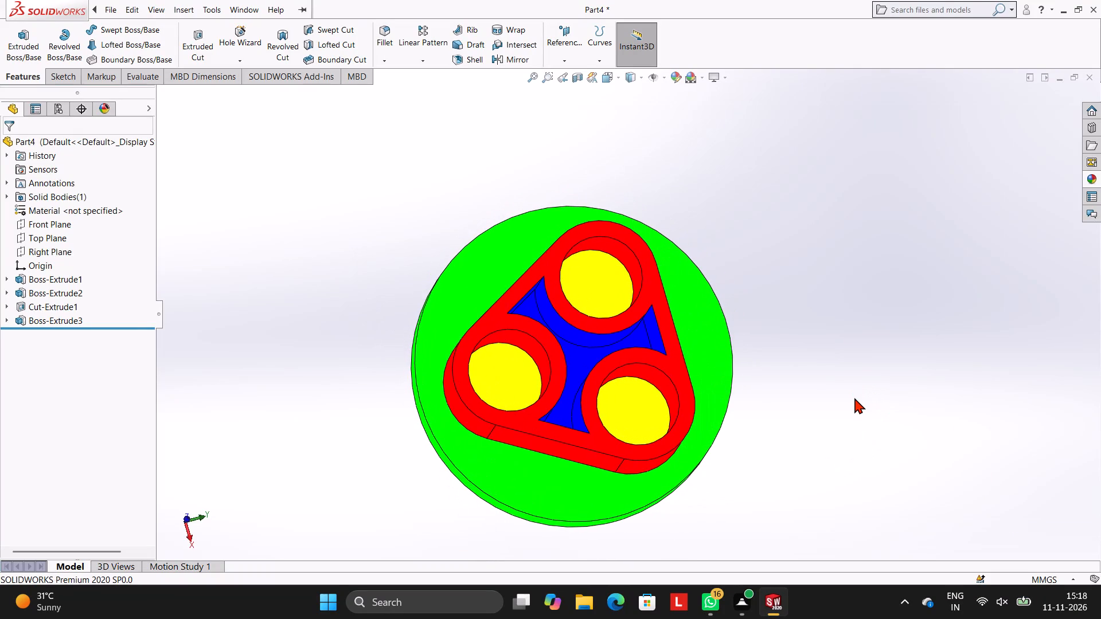
{"action": "scroll", "coordinate": [802, 330], "scroll_direction": "up", "scroll_amount": 2}
{"action": "middle_click_drag", "start_coordinate": [802, 330], "coordinate": [750, 301]}
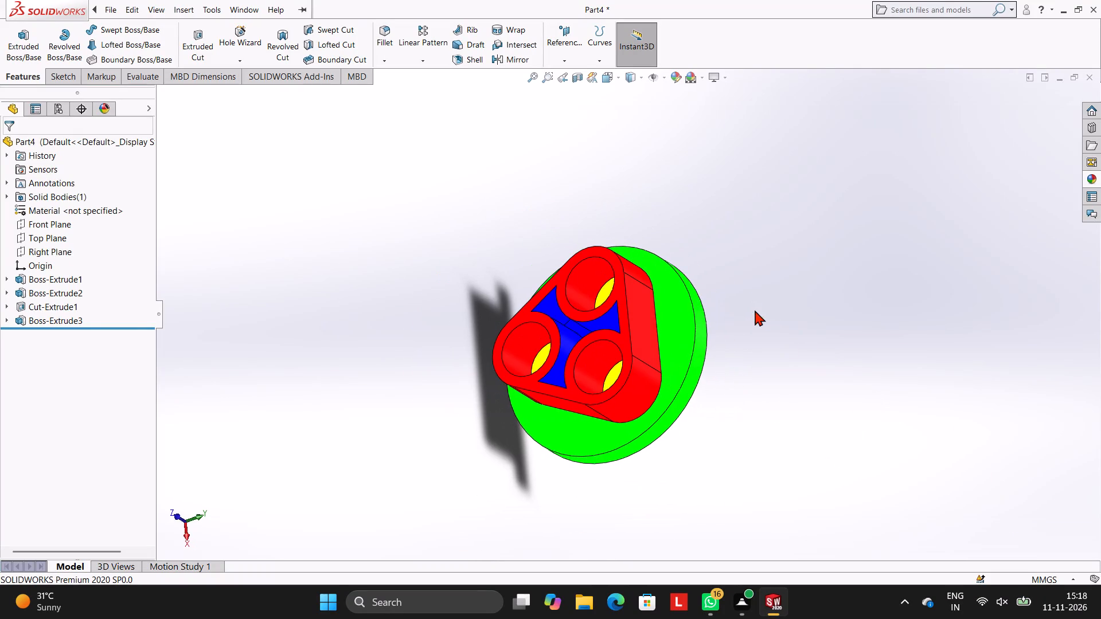
{"action": "scroll", "coordinate": [571, 337], "scroll_direction": "up", "scroll_amount": 2}
{"action": "scroll", "coordinate": [564, 330], "scroll_direction": "down", "scroll_amount": 2}
{"action": "middle_click_drag", "start_coordinate": [835, 305], "coordinate": [900, 224]}
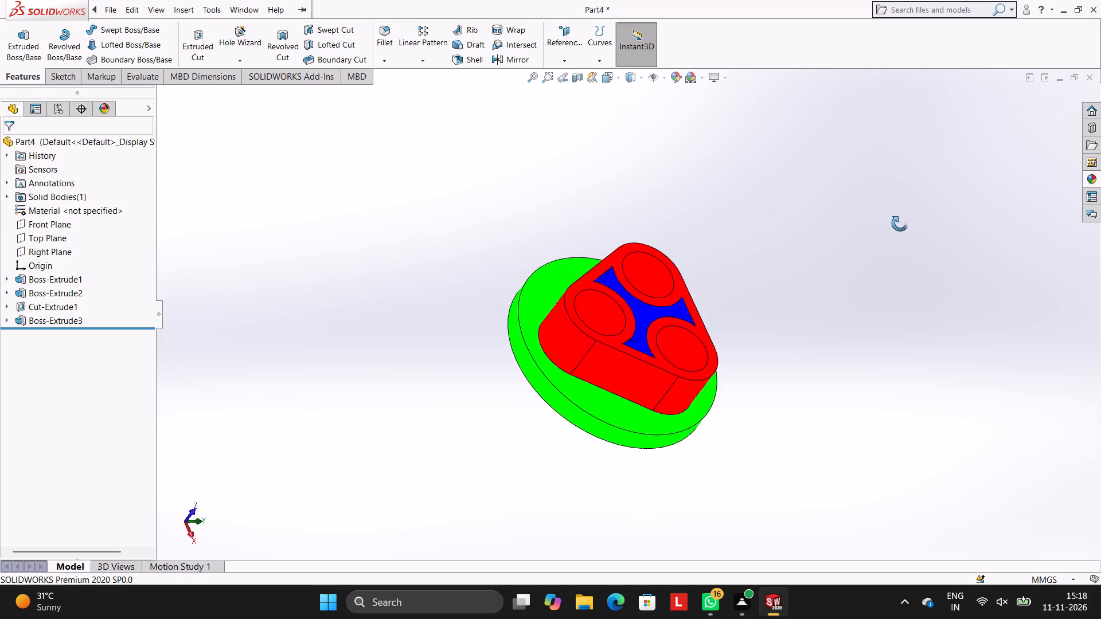
{"action": "middle_click_drag", "start_coordinate": [900, 224], "coordinate": [886, 223]}
{"action": "middle_click_drag", "start_coordinate": [770, 246], "coordinate": [755, 236]}
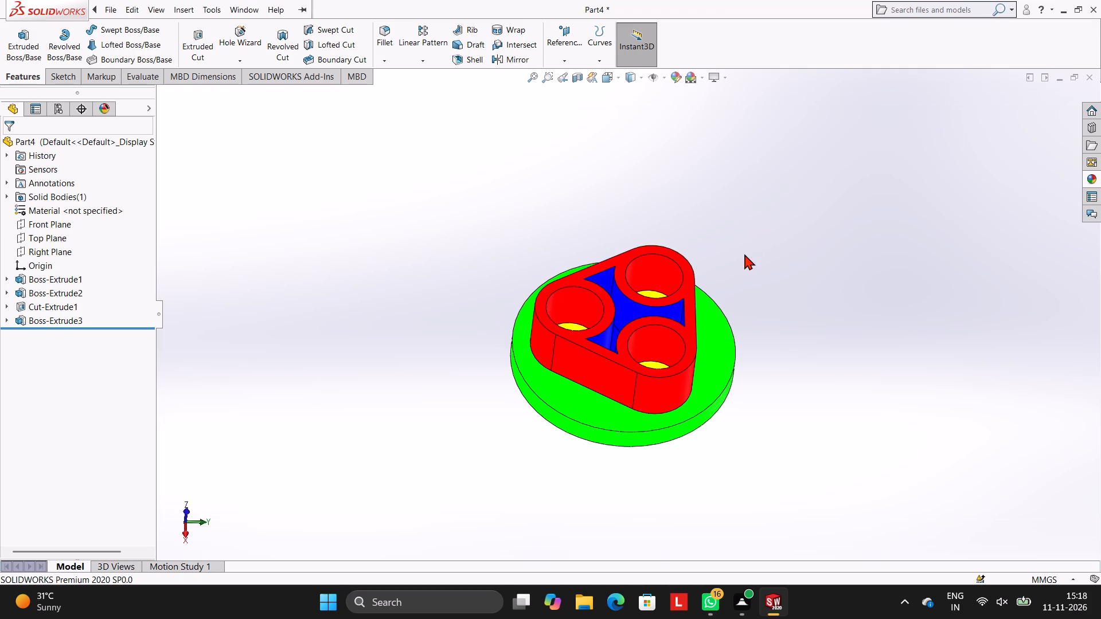
{"action": "scroll", "coordinate": [744, 270], "scroll_direction": "down", "scroll_amount": 1}
{"action": "middle_click_drag", "start_coordinate": [744, 270], "coordinate": [730, 263]}
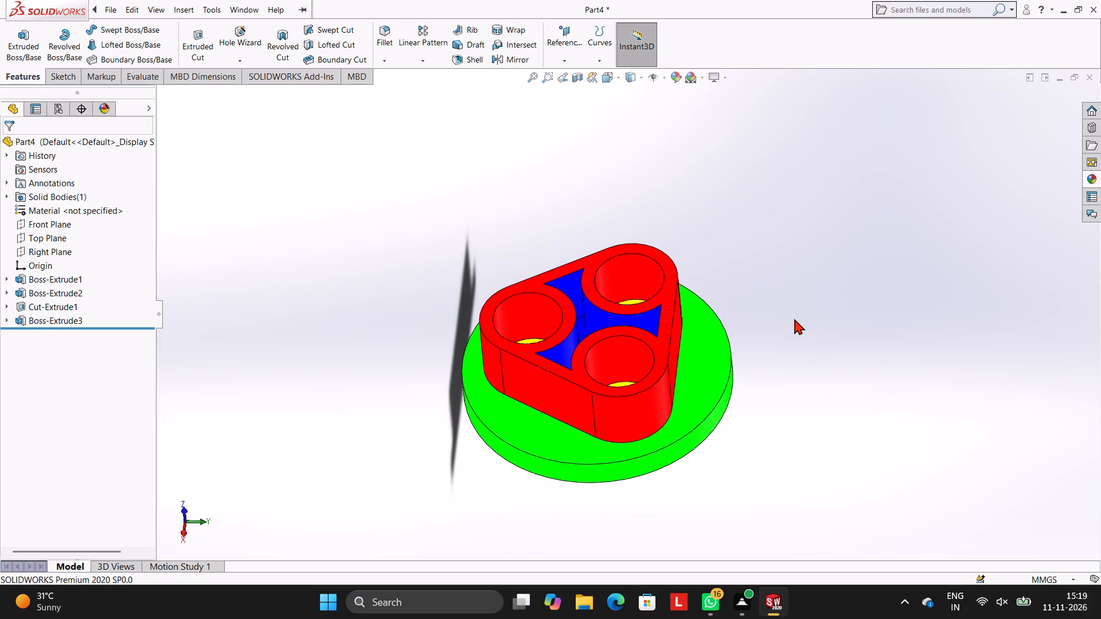
Save the part in the Documents folder as ROUND FLANGED BOSS WITH THREE HOLLOW TUBES.
{"action": "key", "text": "ctrl+s"}
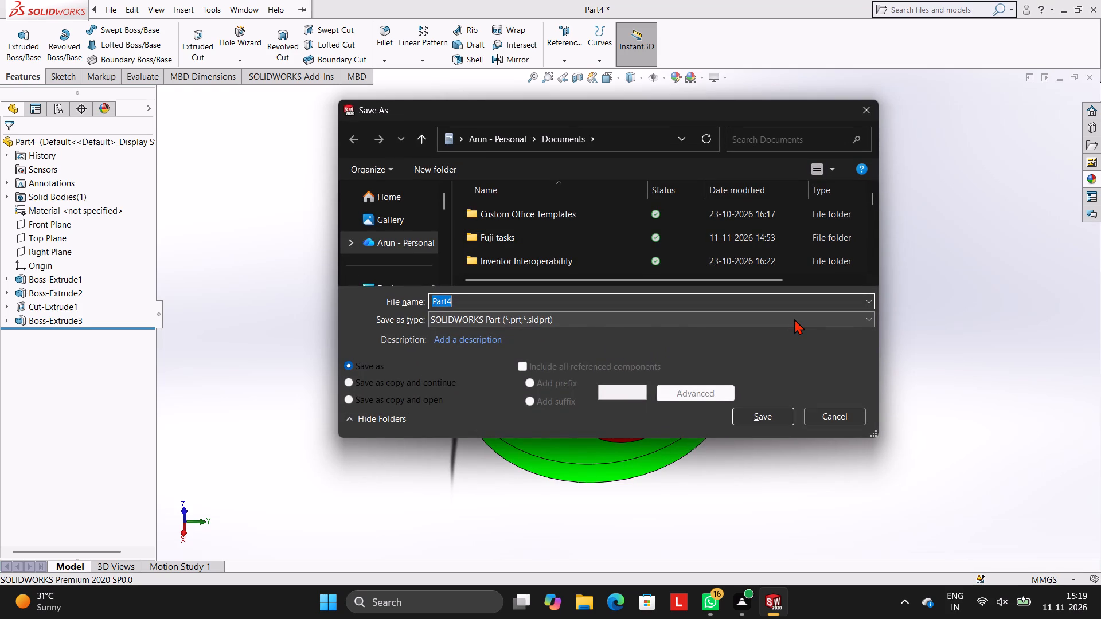
{"action": "type", "text": "ROUND"}
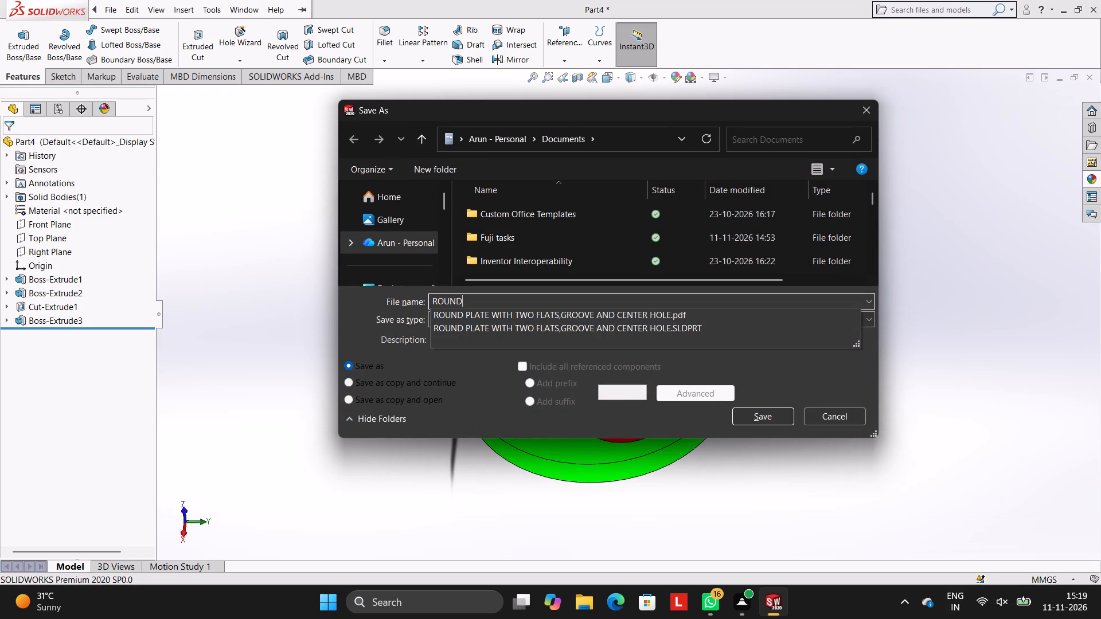
{"action": "key", "text": "space"}
{"action": "type", "text": "FLAN"}
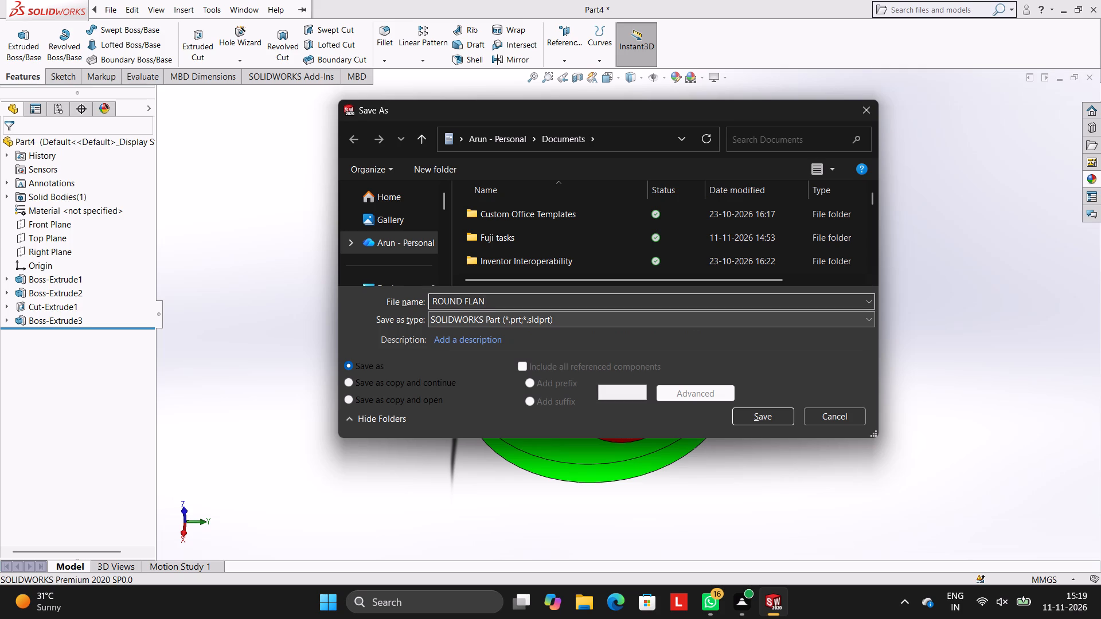
{"action": "type", "text": "GED"}
{"action": "key", "text": "space"}
{"action": "type", "text": "BOSS"}
{"action": "key", "text": "space"}
{"action": "type", "text": "WITH"}
{"action": "key", "text": "space"}
{"action": "type", "text": "THREE"}
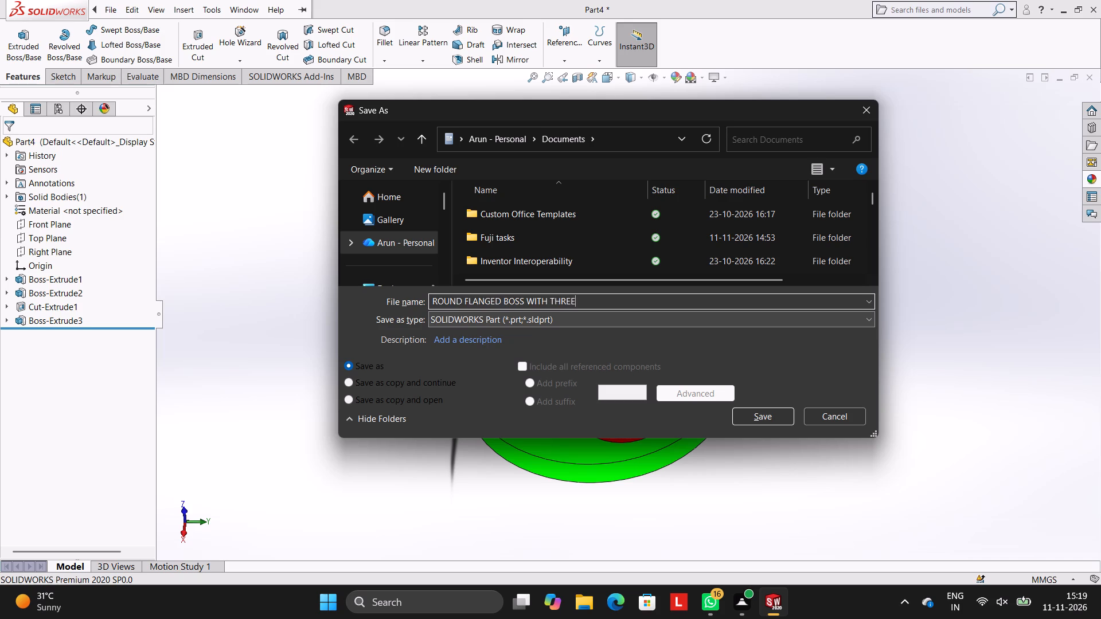
{"action": "key", "text": "space"}
{"action": "type", "text": "HOLLOW"}
{"action": "key", "text": "space"}
{"action": "type", "text": "TUBES"}
{"action": "left_click", "coordinate": [769, 415]}
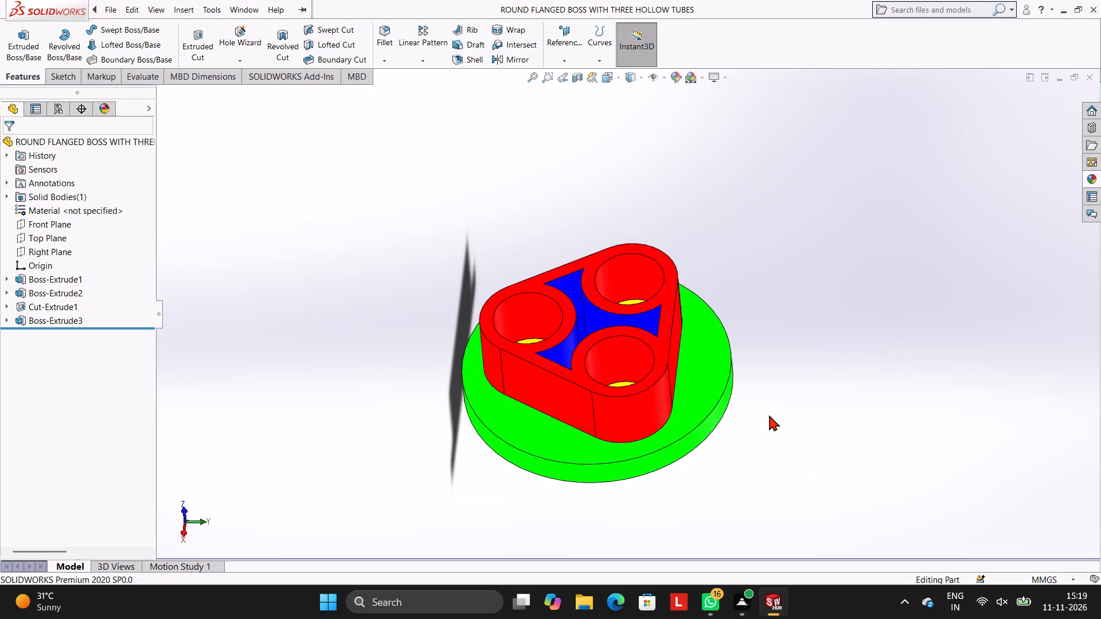
Save a copy of the part as an Adobe PDF in the Documents folder under the same file name.
{"action": "left_click", "coordinate": [346, 5]}
{"action": "left_click", "coordinate": [194, 9]}
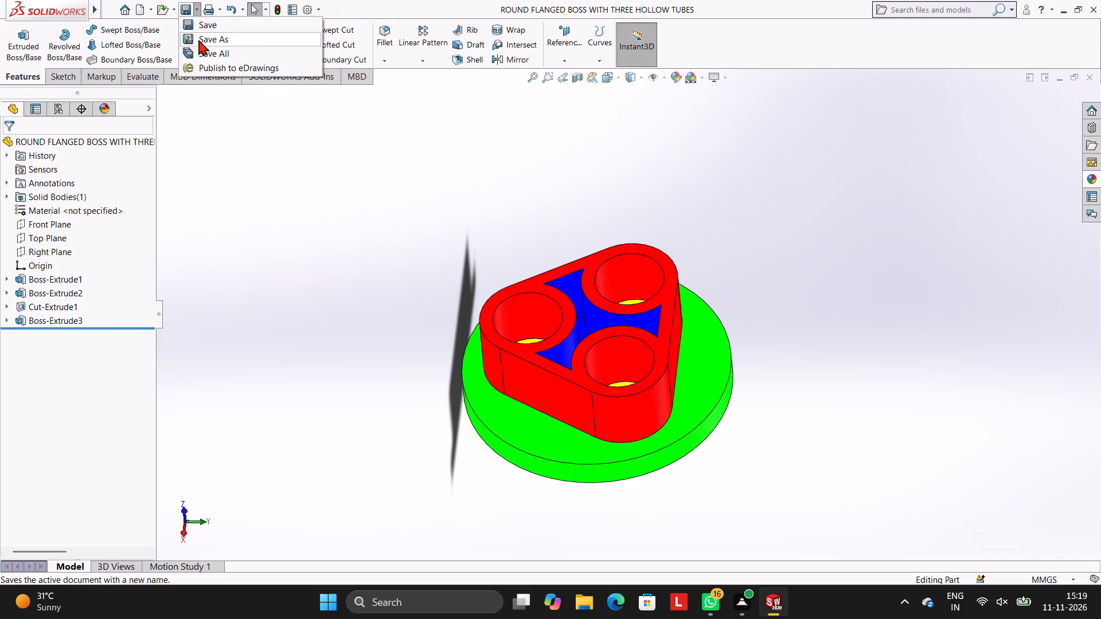
{"action": "left_click", "coordinate": [201, 40]}
{"action": "left_click", "coordinate": [638, 316]}
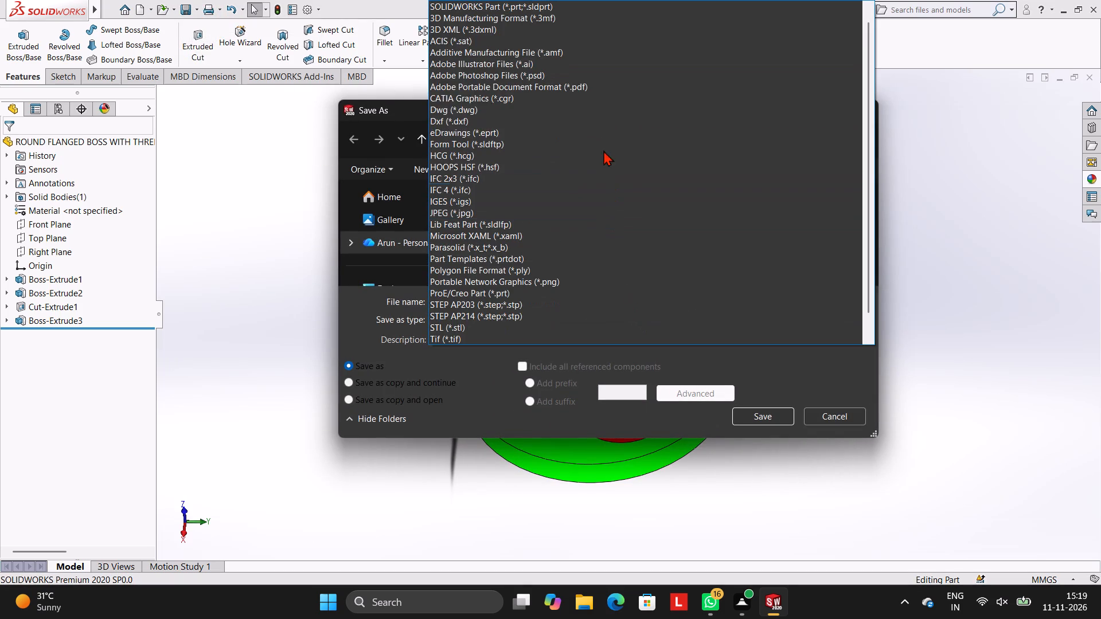
{"action": "left_click", "coordinate": [585, 87]}
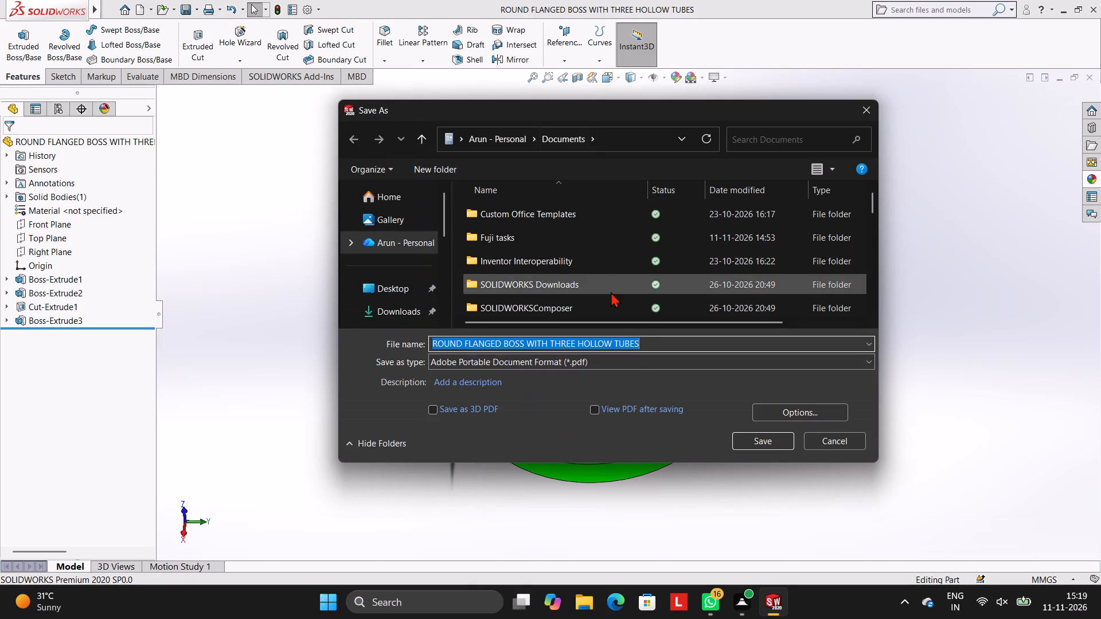
{"action": "left_click", "coordinate": [739, 441]}
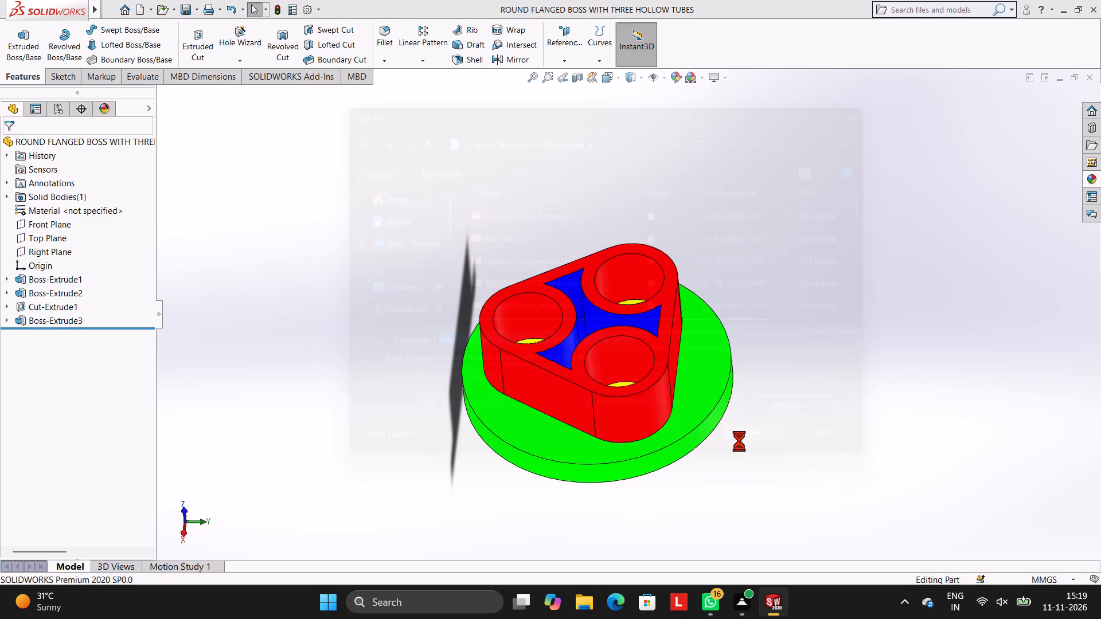